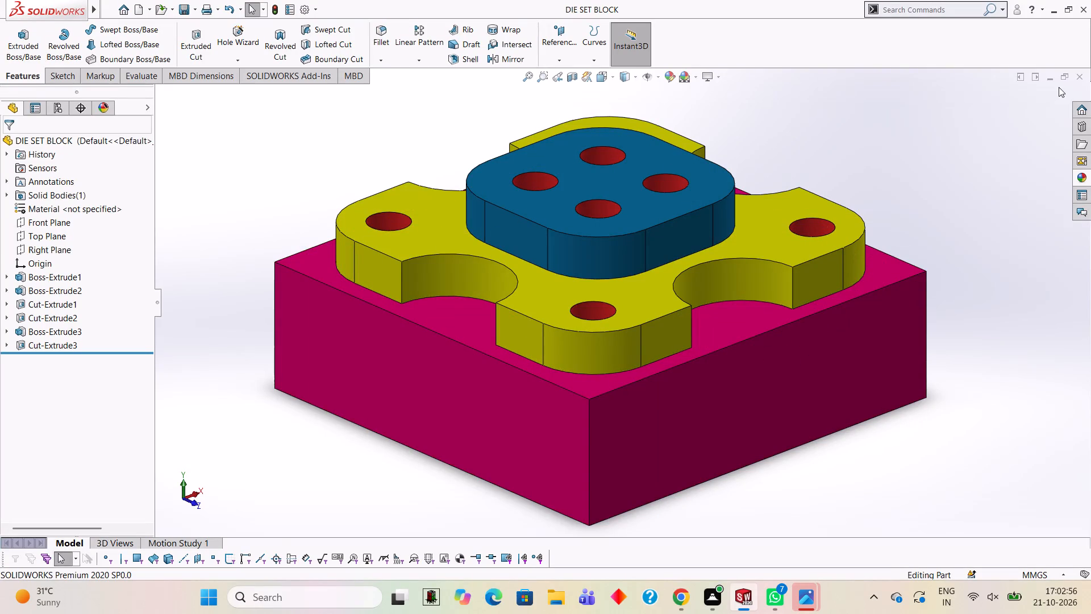
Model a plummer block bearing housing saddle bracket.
Close the DIE SET BLOCK part and create a new part document.
left_click(1080, 78)
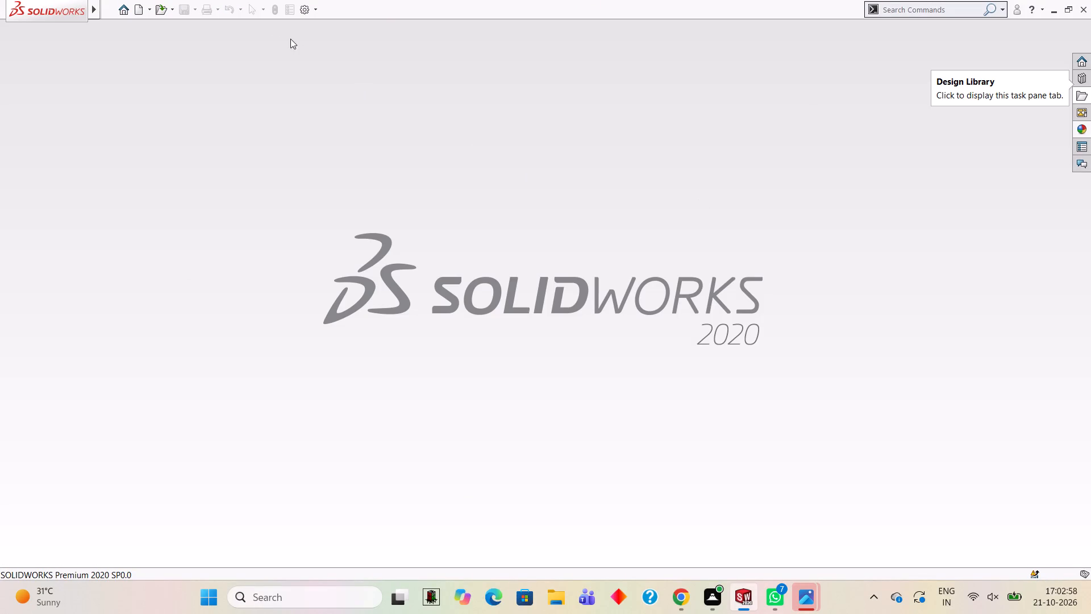
left_click(140, 6)
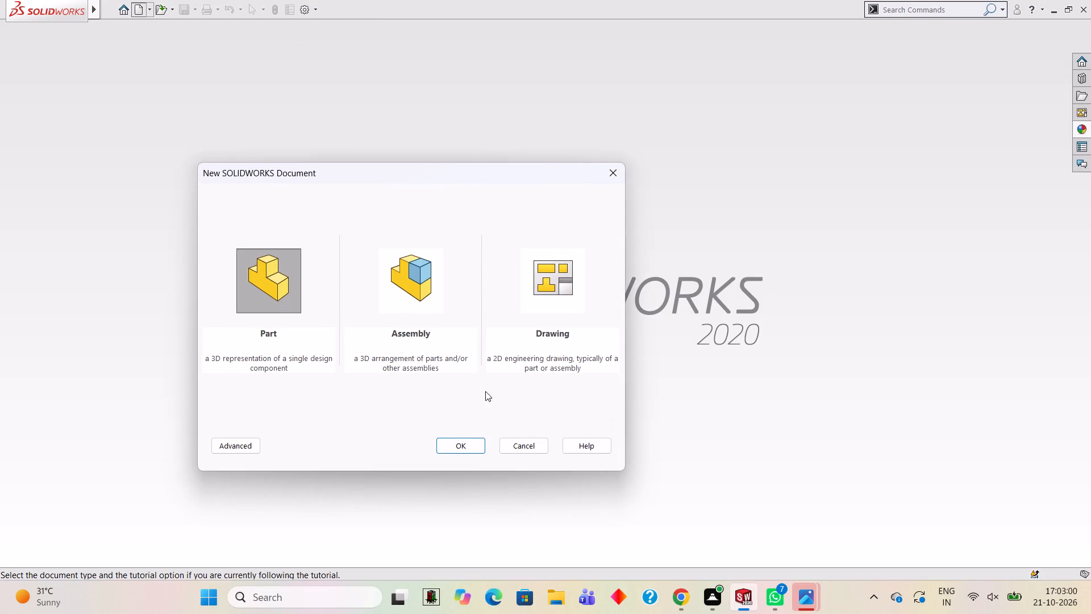
left_click(463, 439)
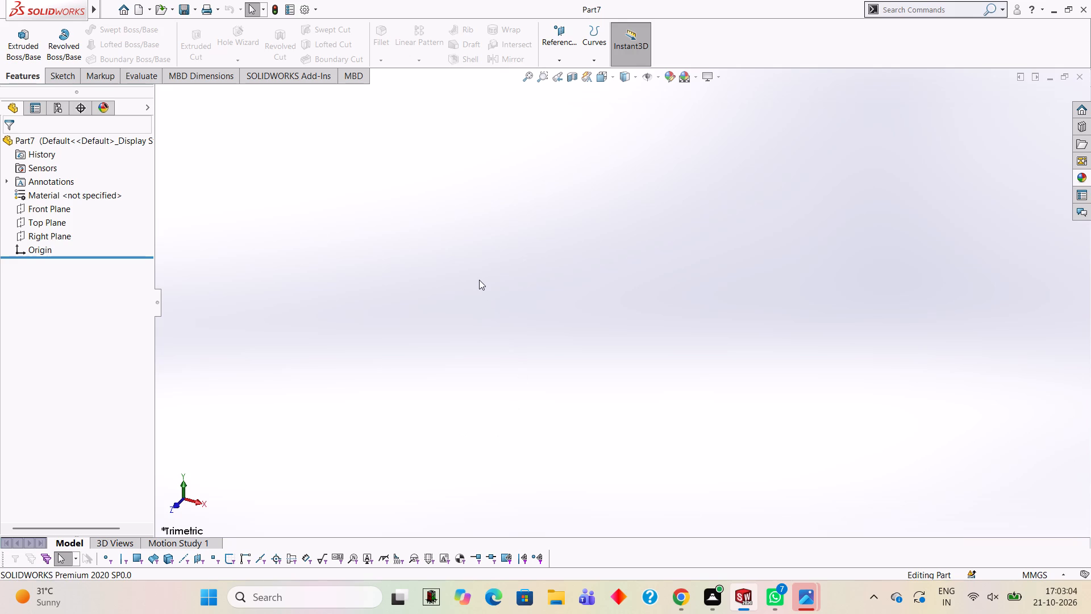
Start a new sketch on the Front Plane.
left_click(58, 211)
left_click(67, 186)
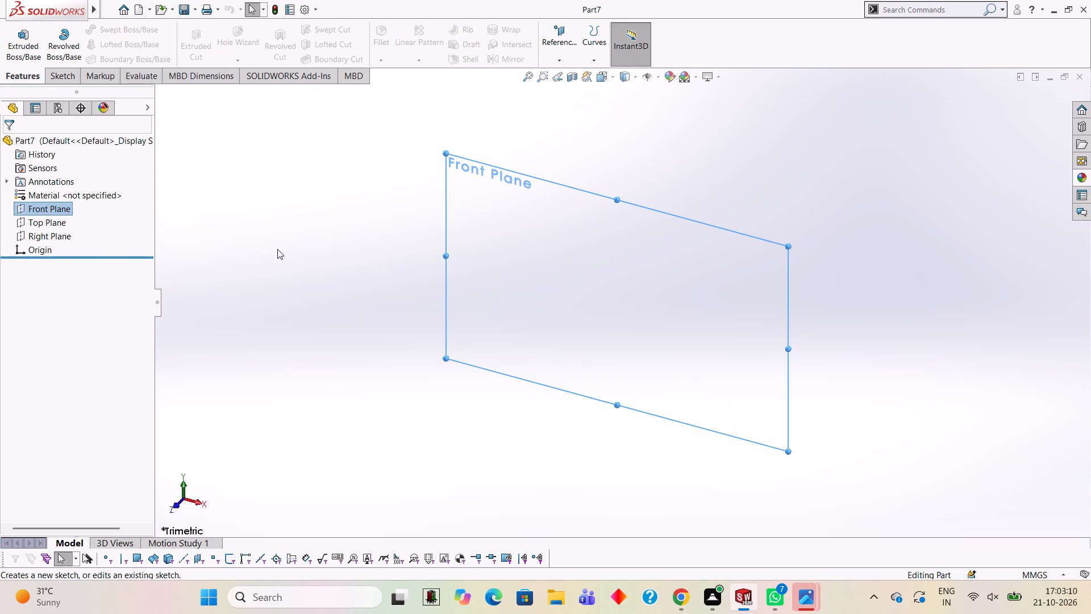
left_click(55, 206)
left_click(64, 193)
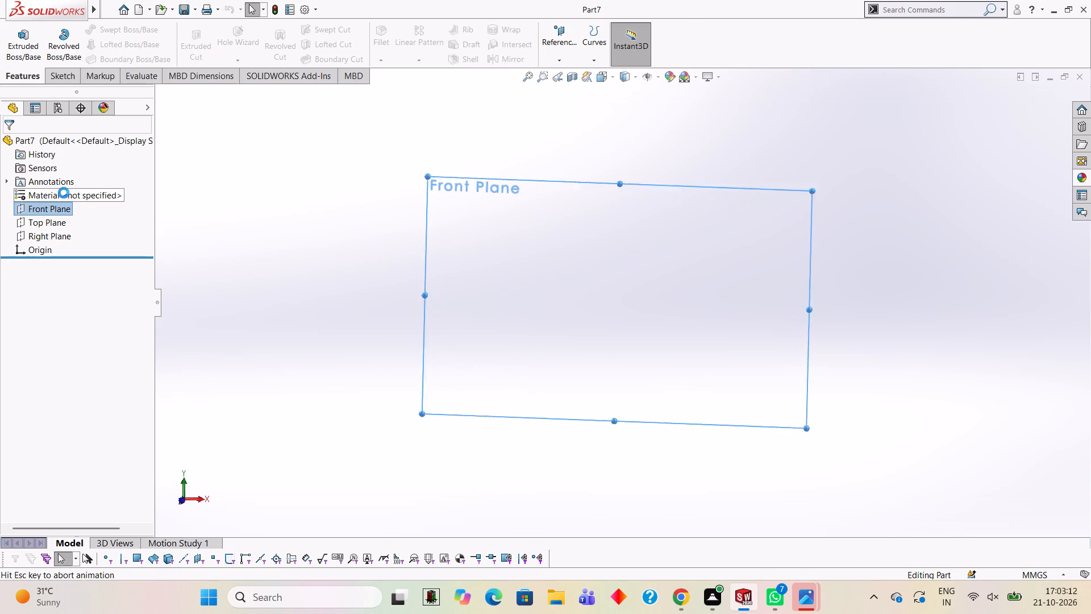
left_click(480, 303)
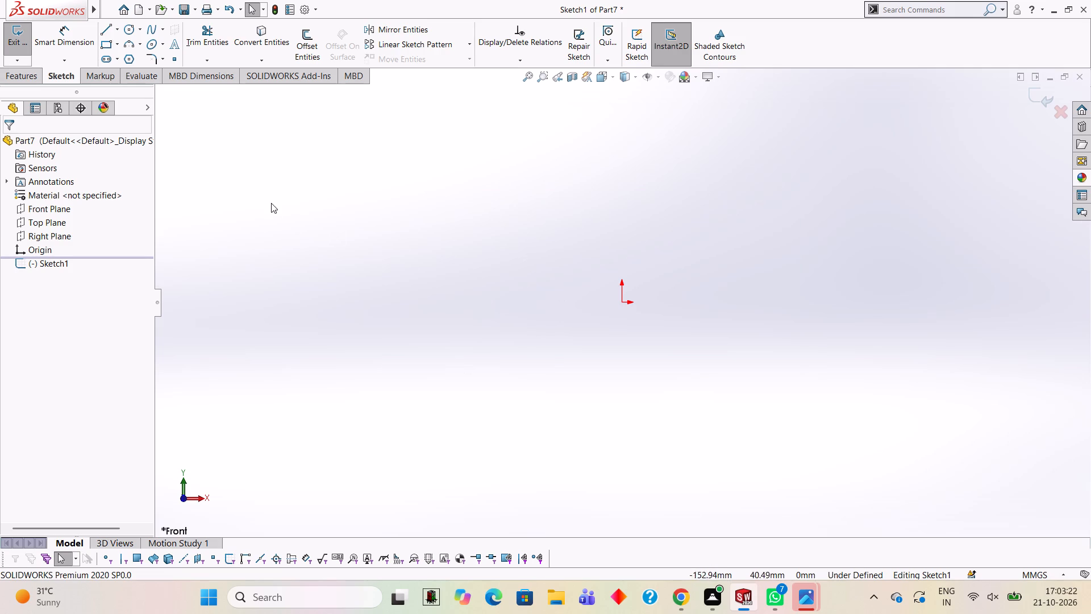
Sketch a 120 mm horizontal line from the origin and a 50 mm vertical line up from its right end.
left_click(105, 30)
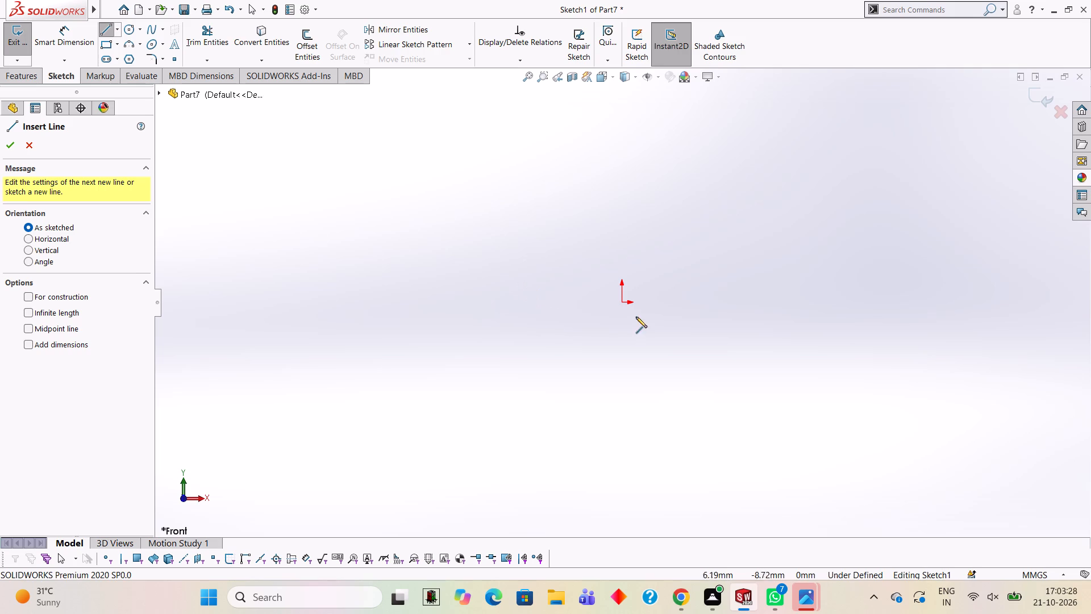
left_click(622, 305)
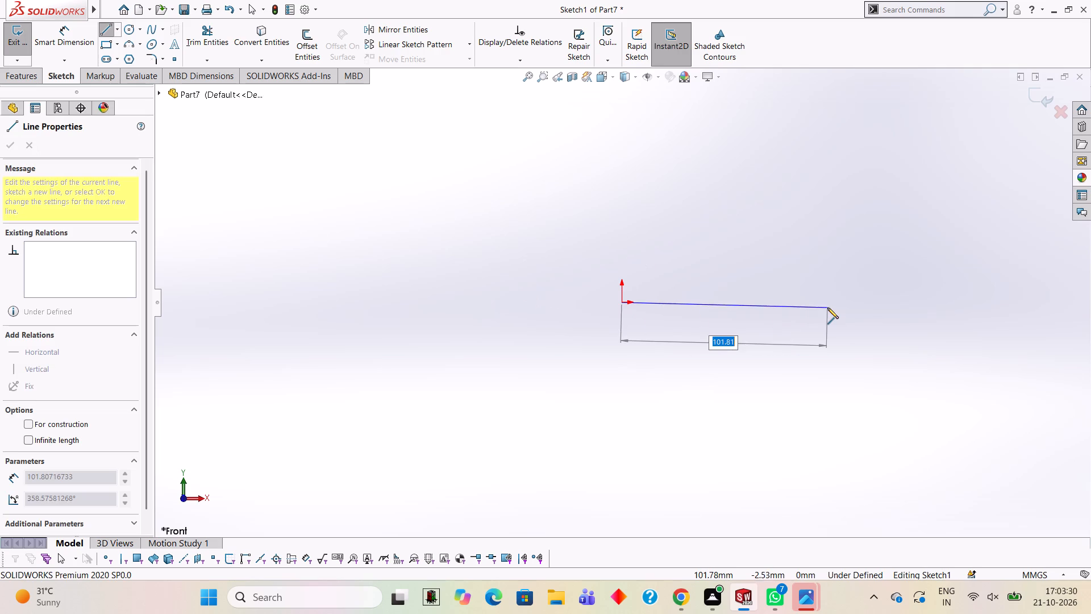
type("120")
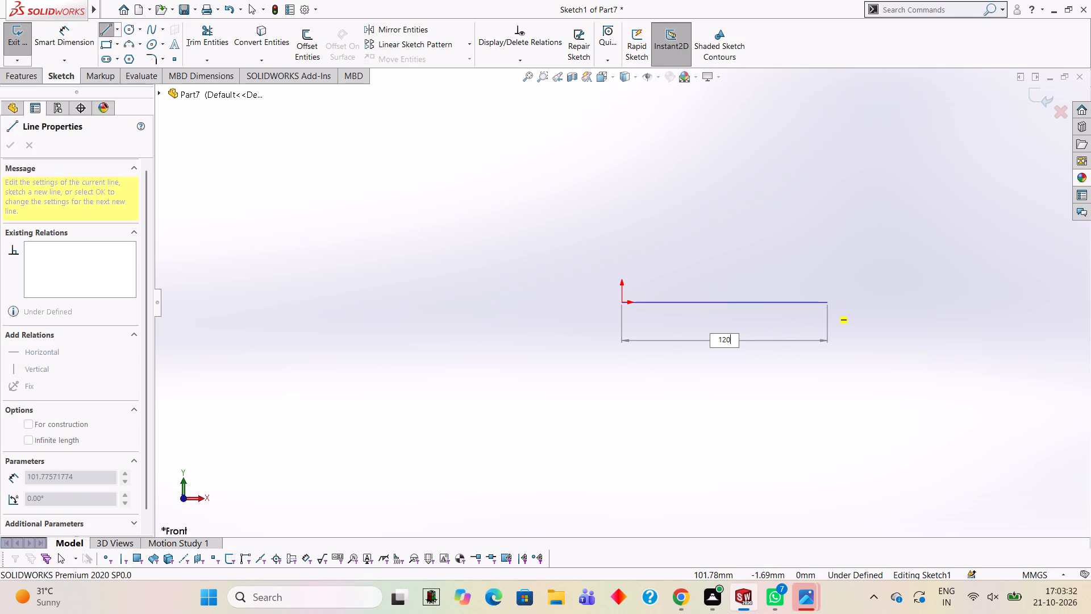
key("Return")
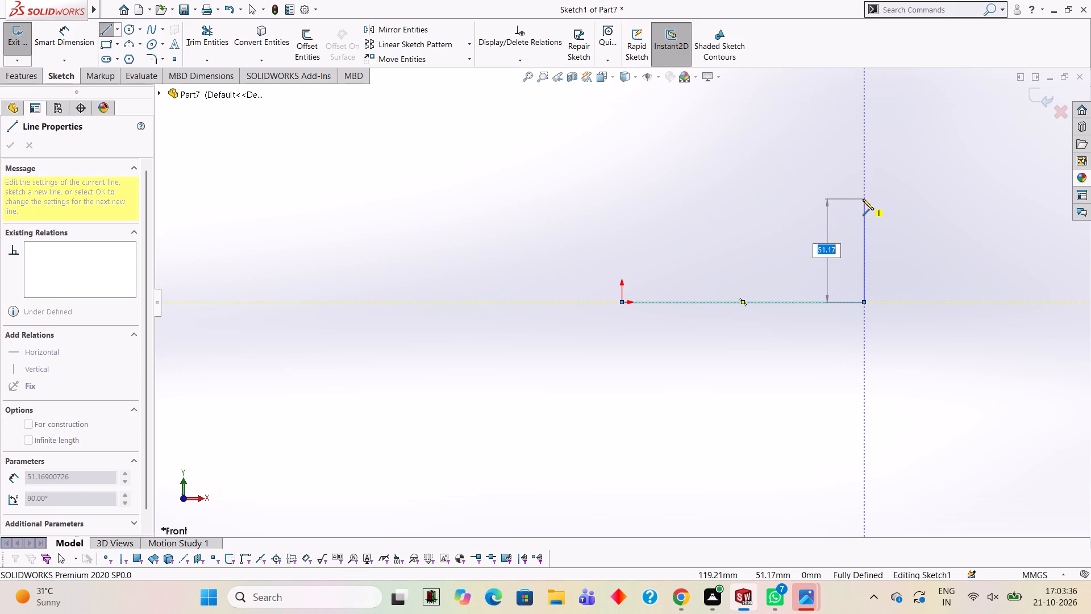
type("50")
key("Return")
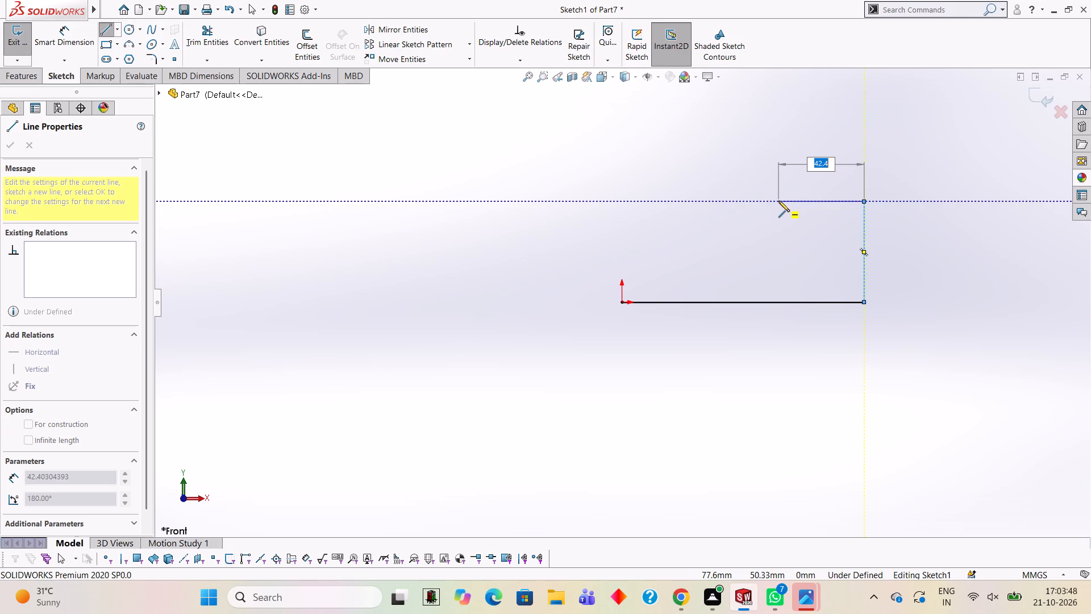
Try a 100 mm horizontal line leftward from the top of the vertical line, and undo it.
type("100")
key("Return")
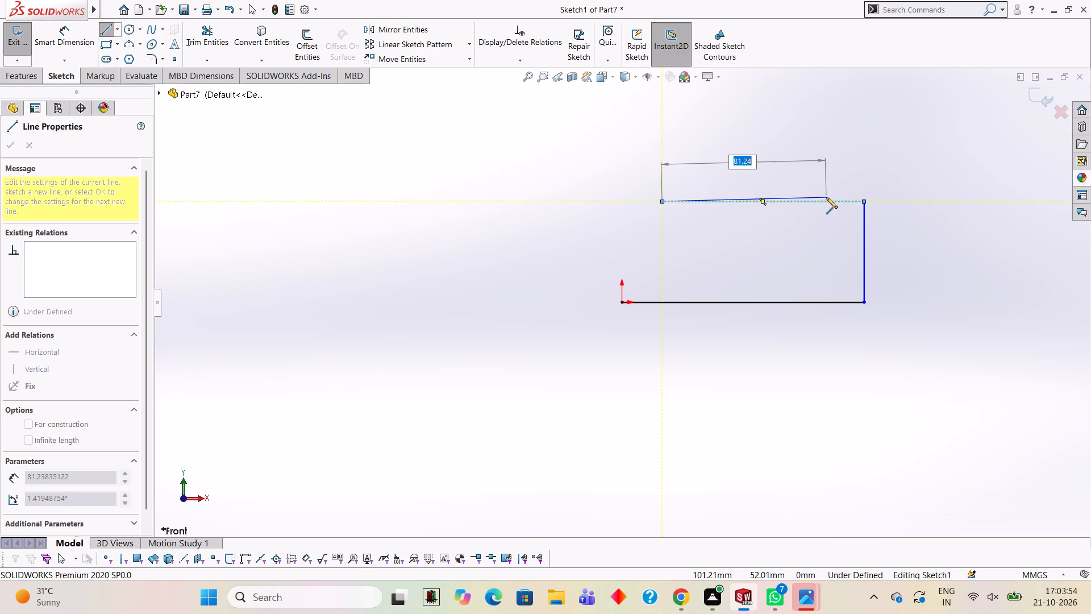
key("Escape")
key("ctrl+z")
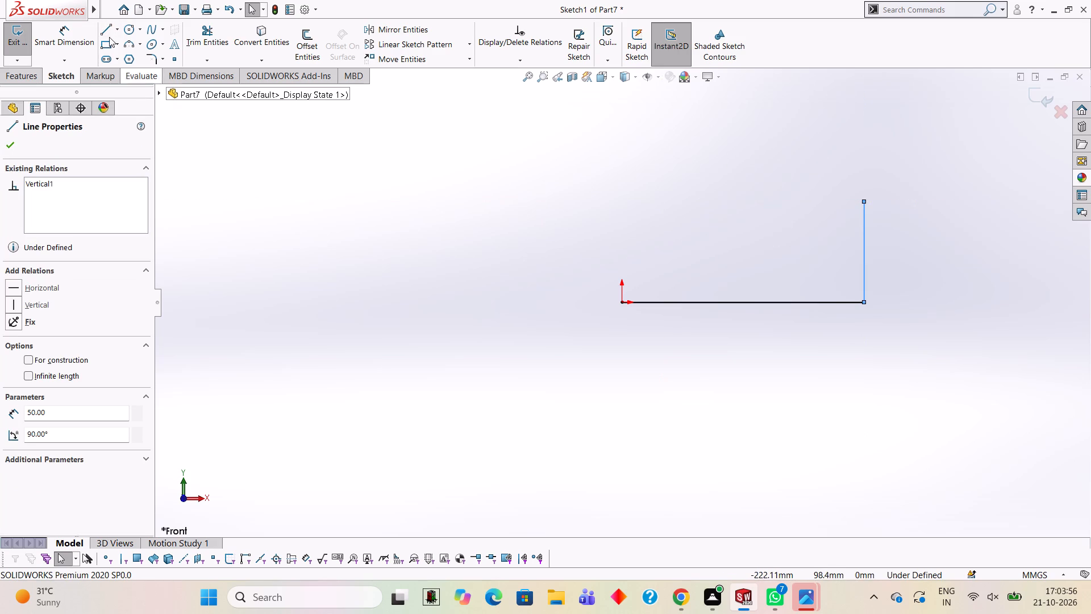
Complete the rectangle with a 120 mm horizontal top line and a vertical line closing at the origin.
left_click(106, 29)
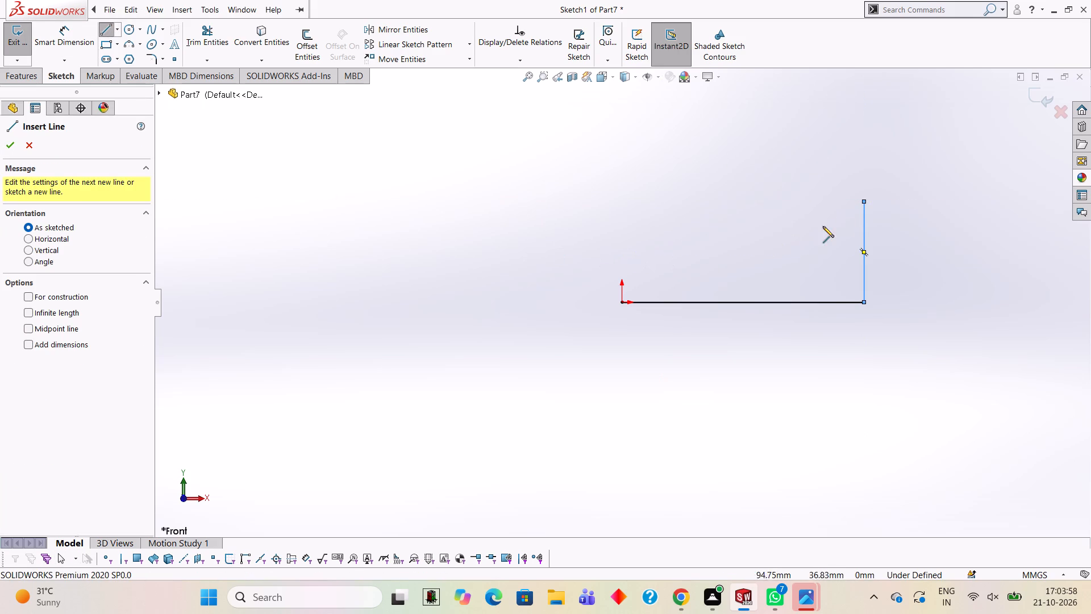
left_click(863, 201)
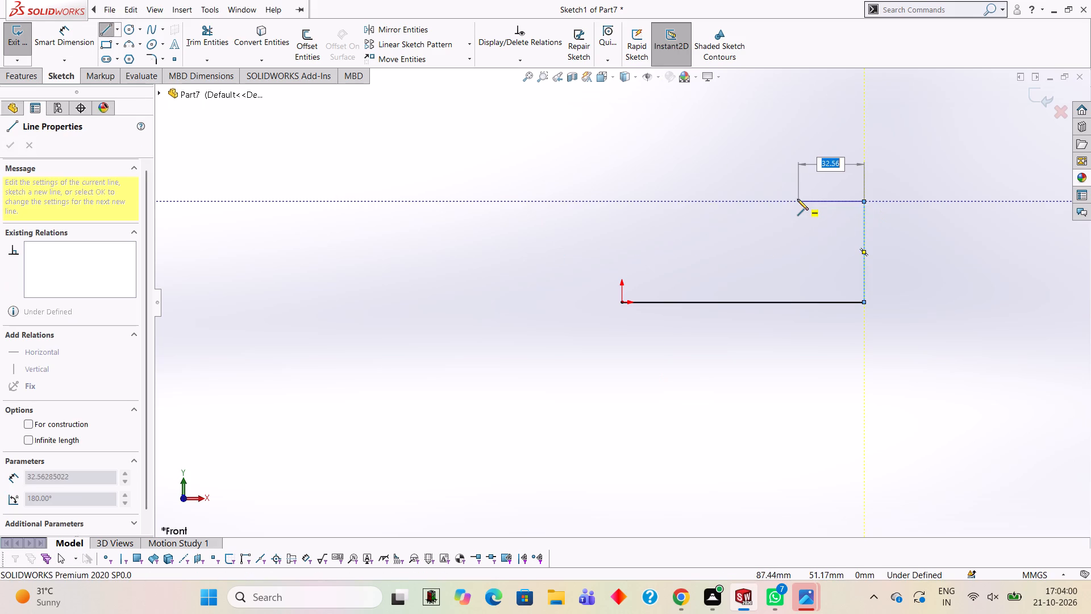
type("120")
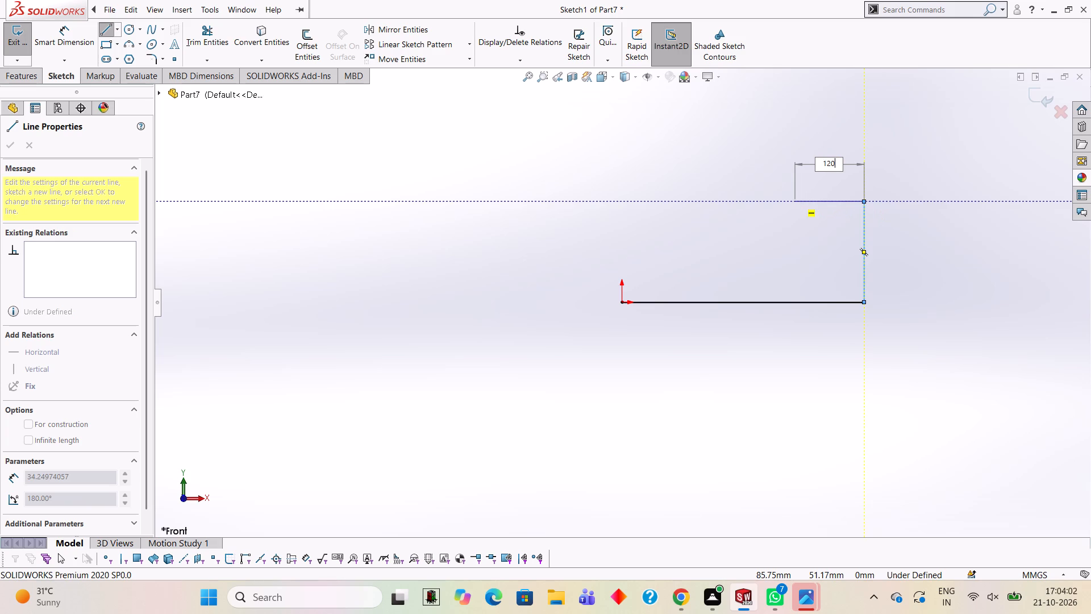
key("Return")
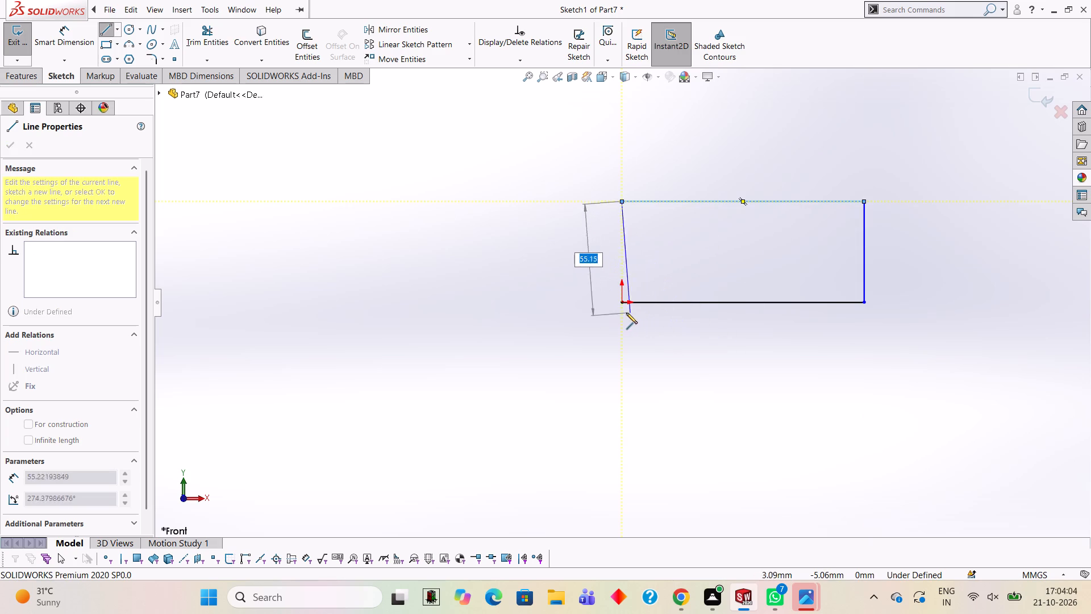
left_click(622, 305)
key("Escape")
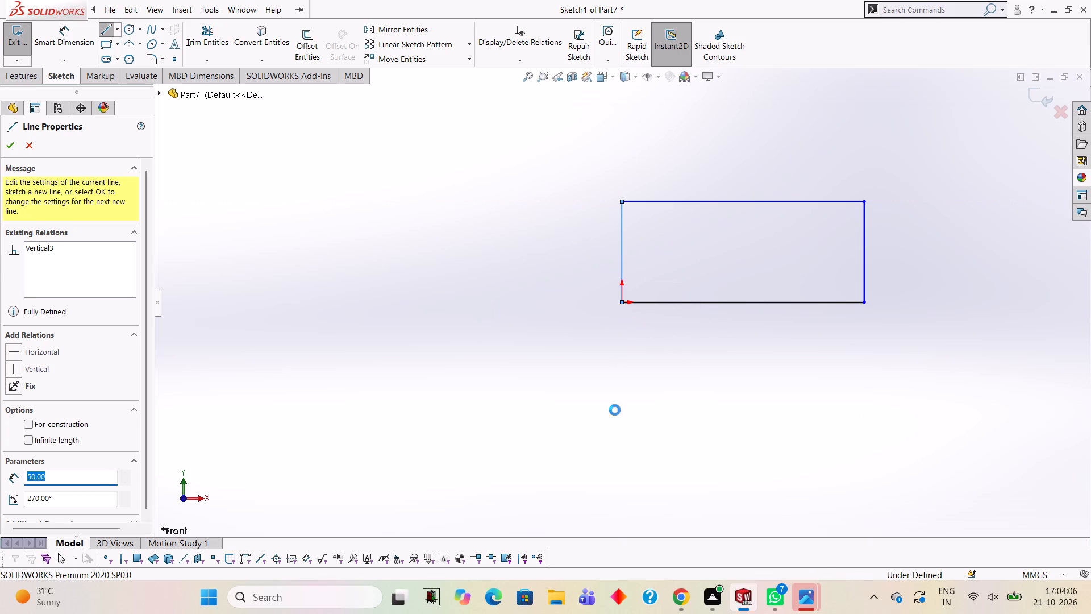
key("Escape")
scroll(925, 288, "up", 3)
scroll(917, 273, "down", 2)
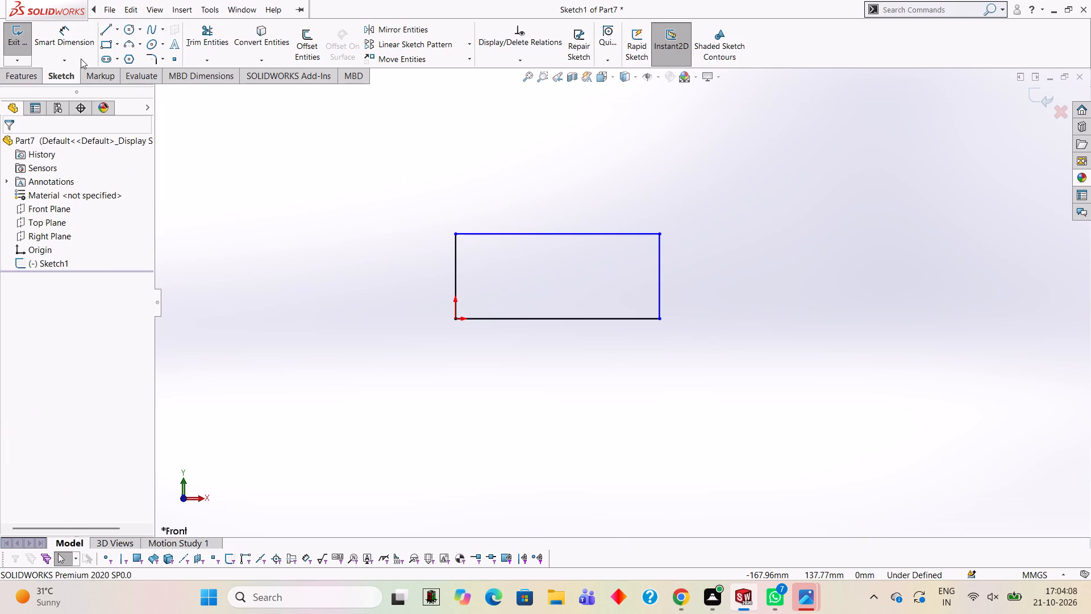
Dimension the rectangle's top edge length and right edge height.
left_click(67, 47)
left_click(524, 235)
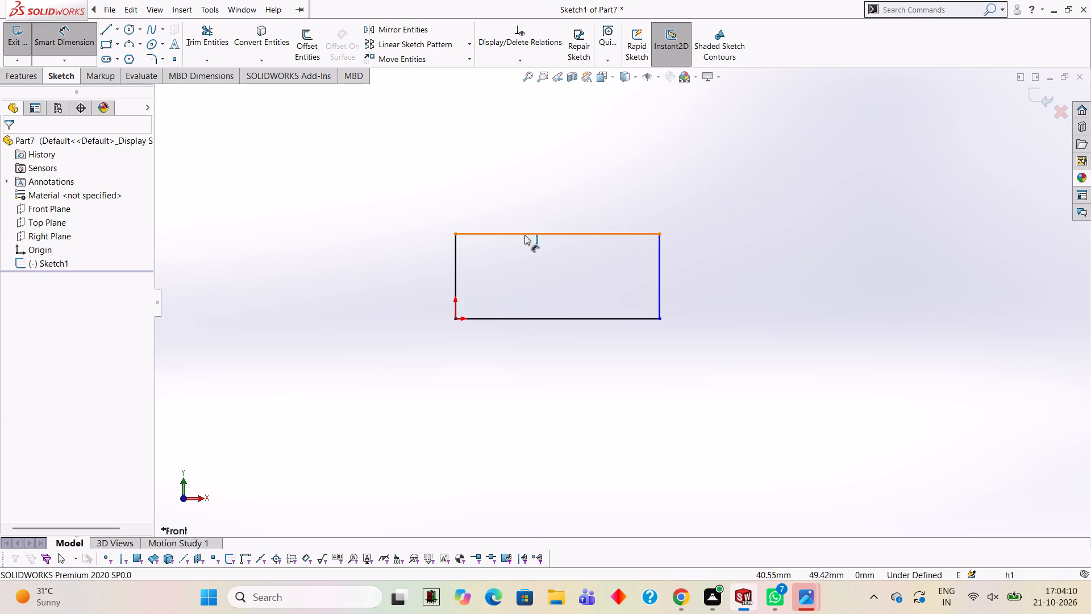
left_click(523, 169)
left_click(472, 151)
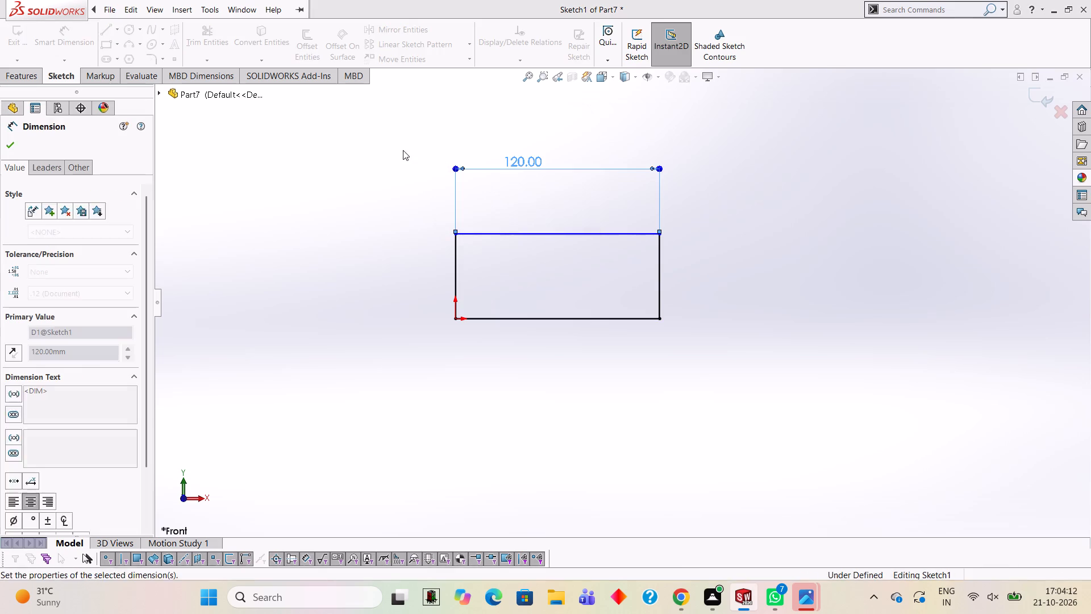
left_click(401, 150)
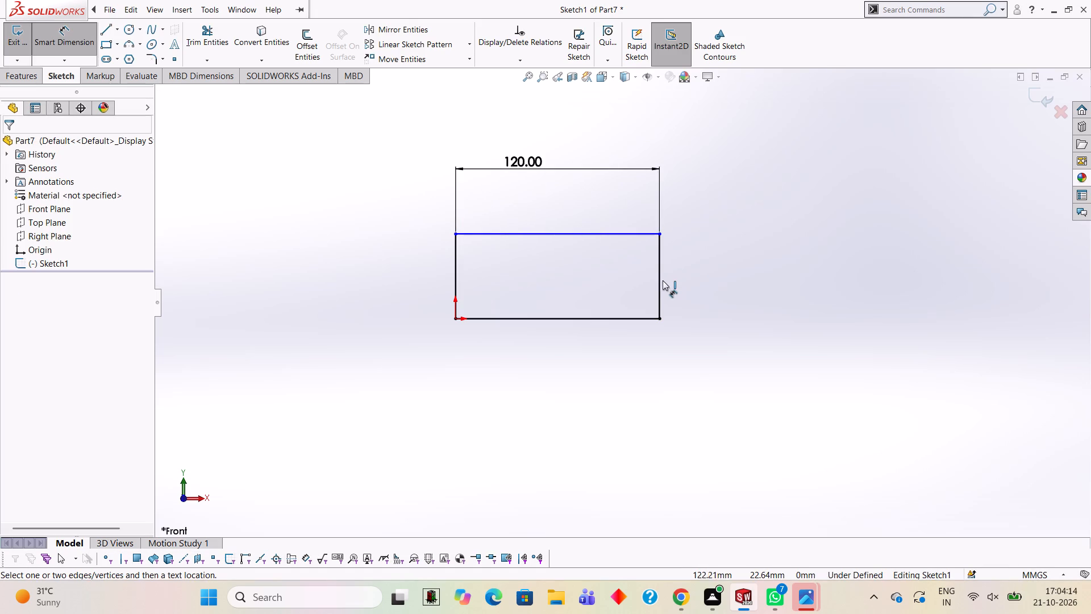
left_click(661, 280)
left_click(730, 258)
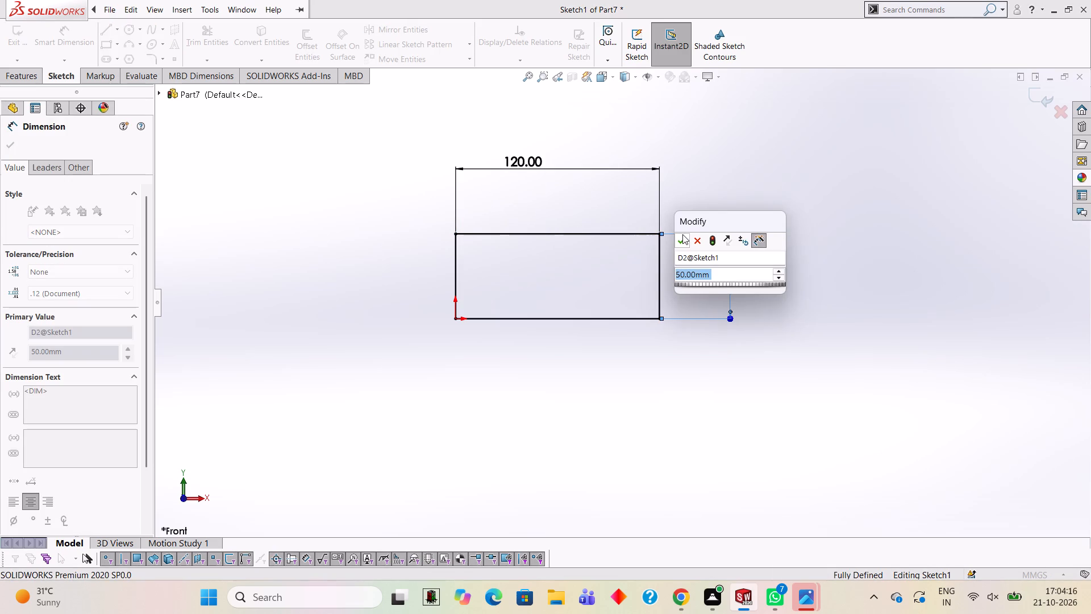
left_click(682, 237)
left_click(685, 197)
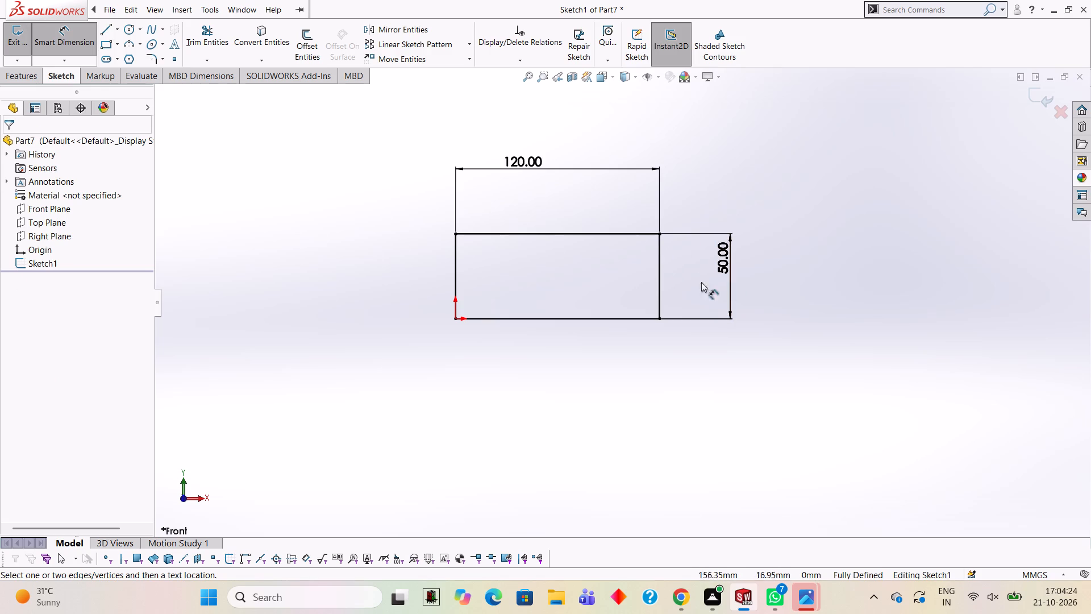
Sketch a circle of 10 mm radius centred on each of the rectangle's two upper corners.
scroll(612, 234, "up", 1)
scroll(618, 237, "down", 3)
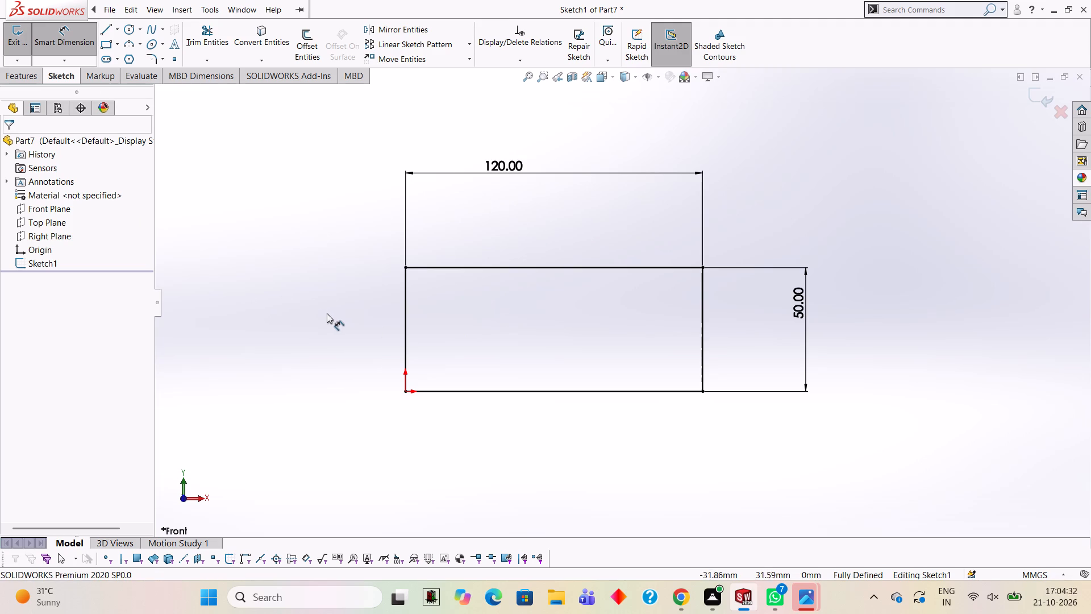
left_click(132, 31)
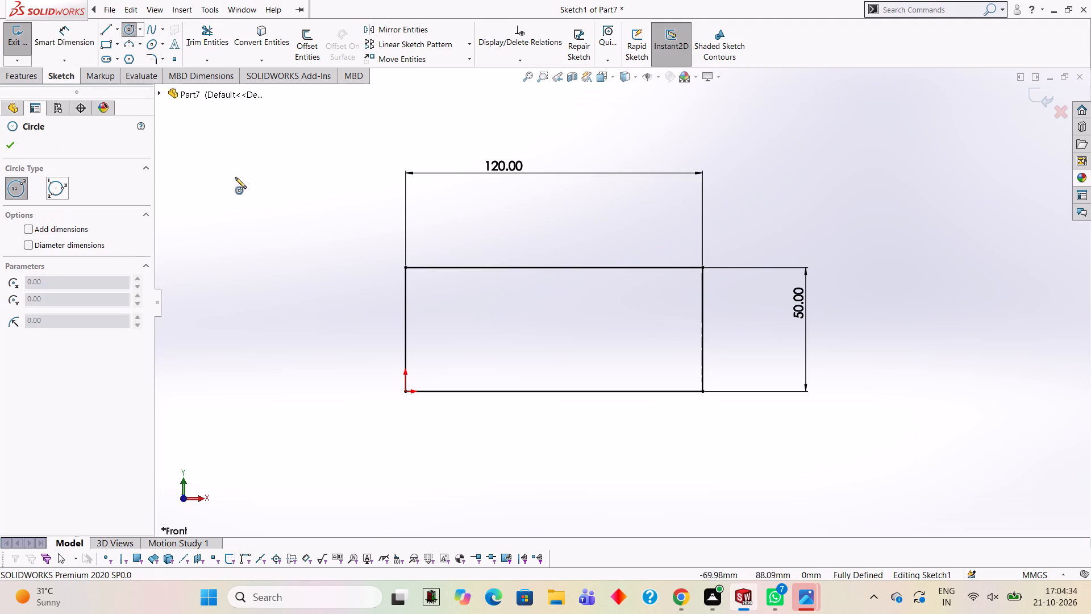
left_click(405, 268)
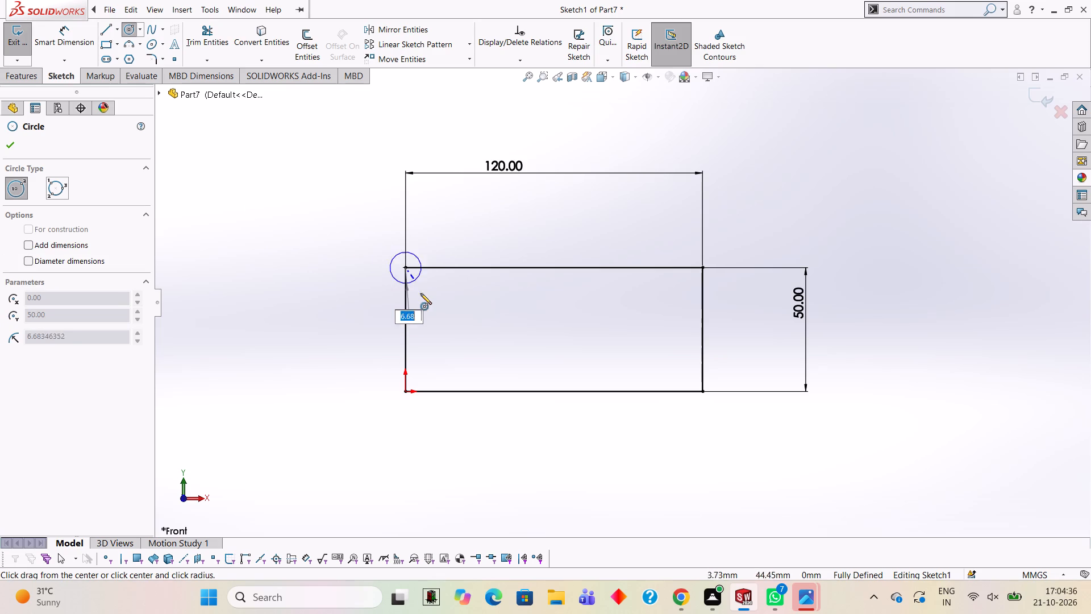
type("10")
key("Return")
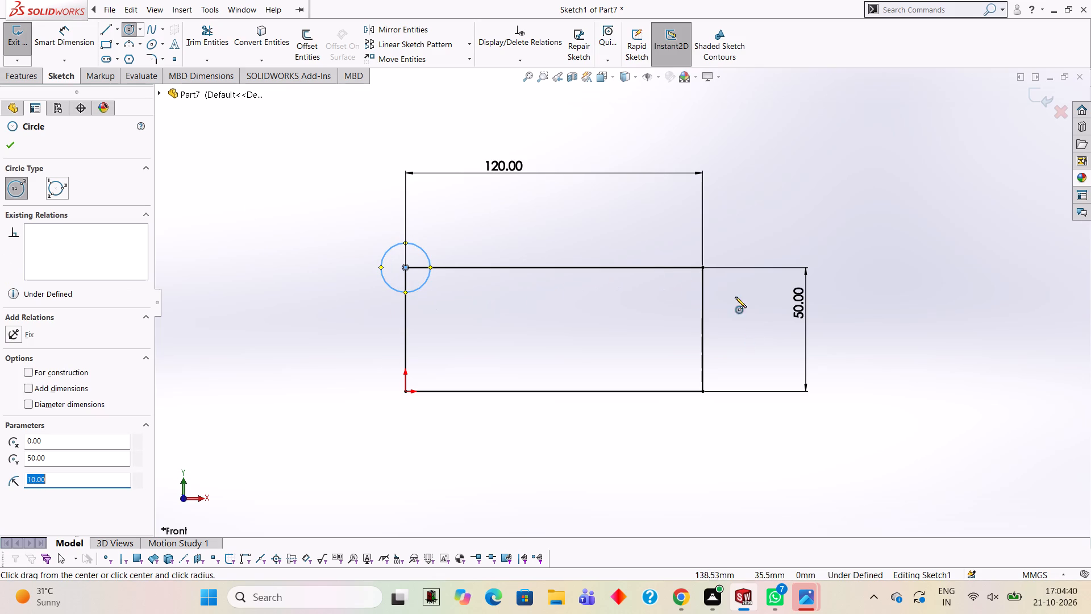
left_click(700, 268)
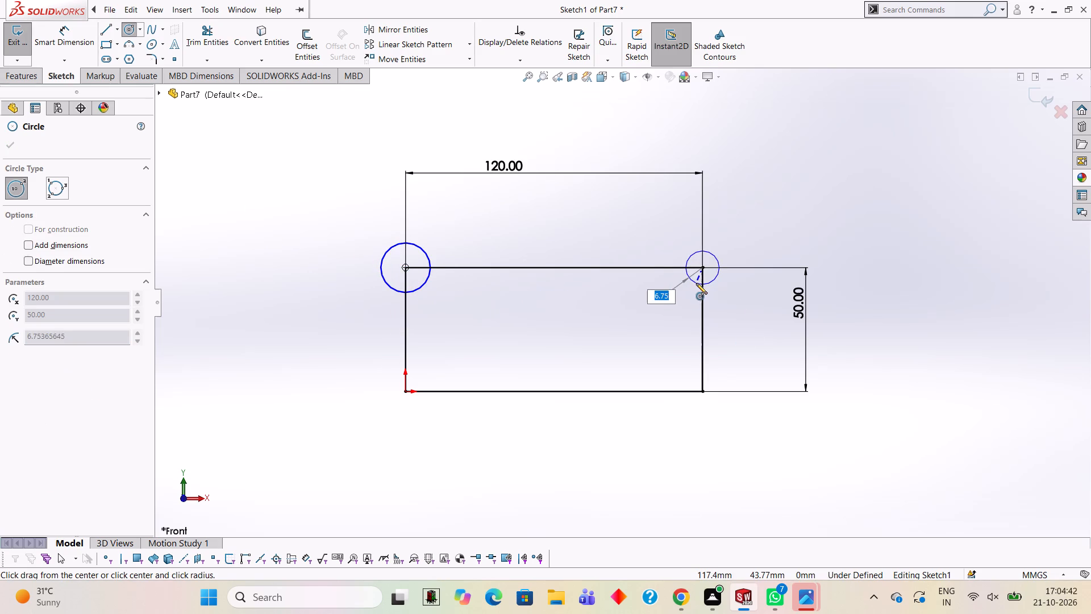
type("10")
key("Return")
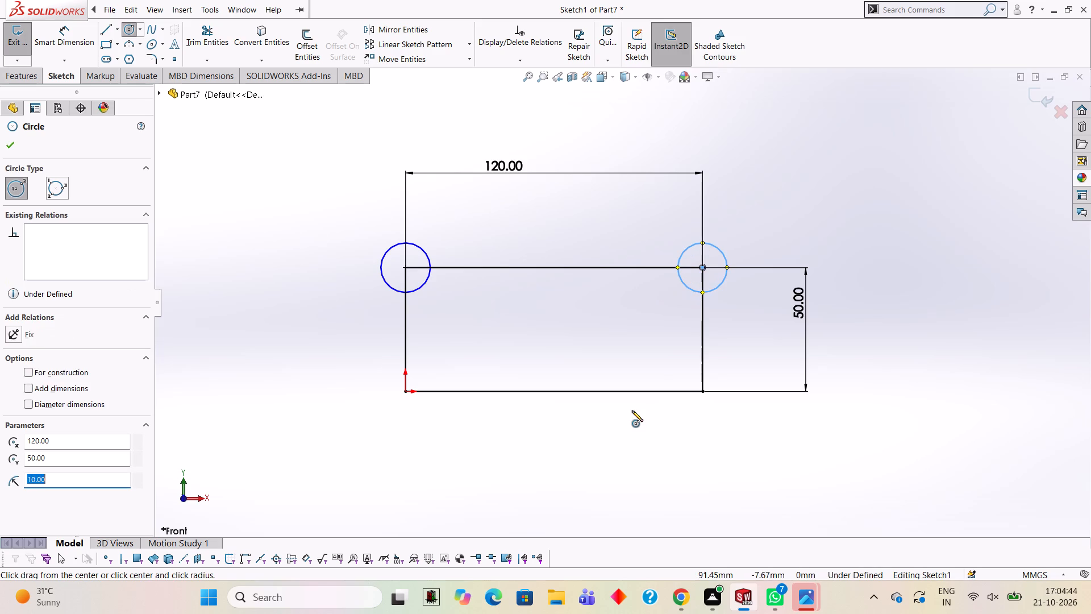
Sketch a circle of 10 mm radius centred on each of the rectangle's two lower corners.
left_click(405, 391)
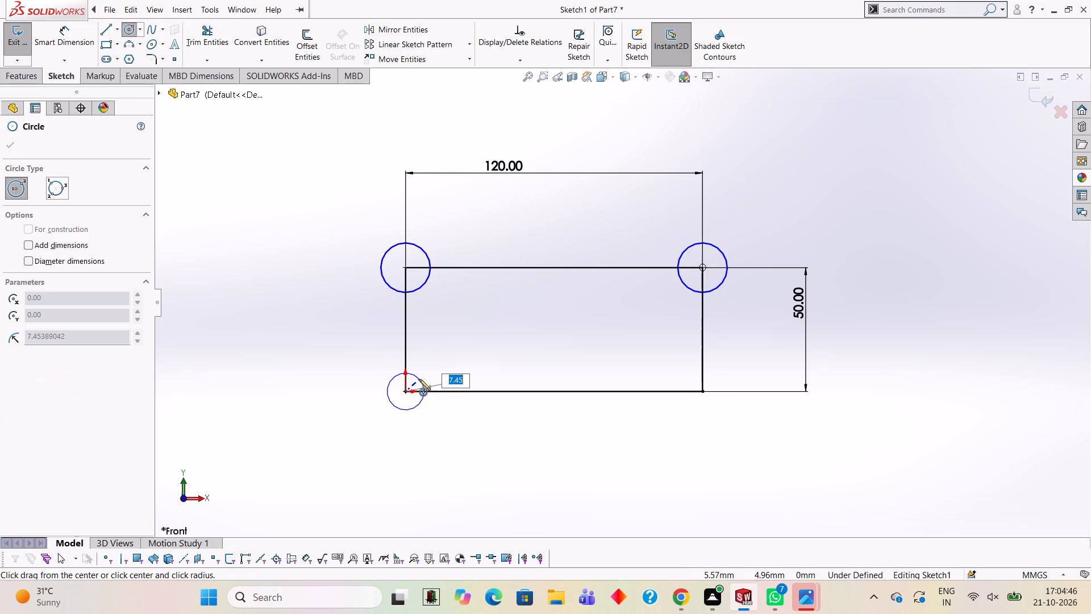
type("10")
key("Return")
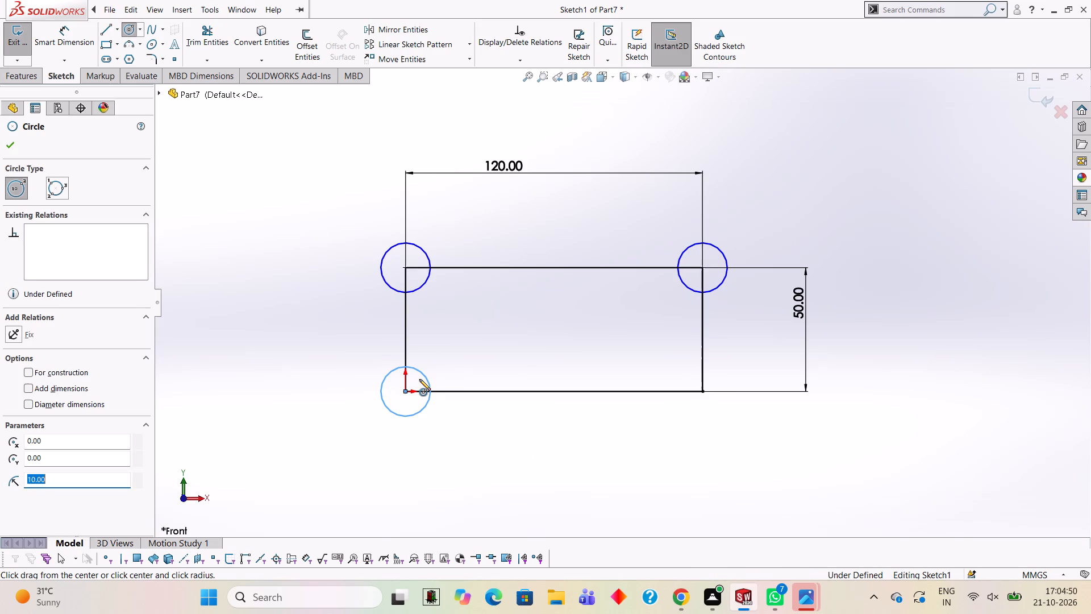
left_click(703, 393)
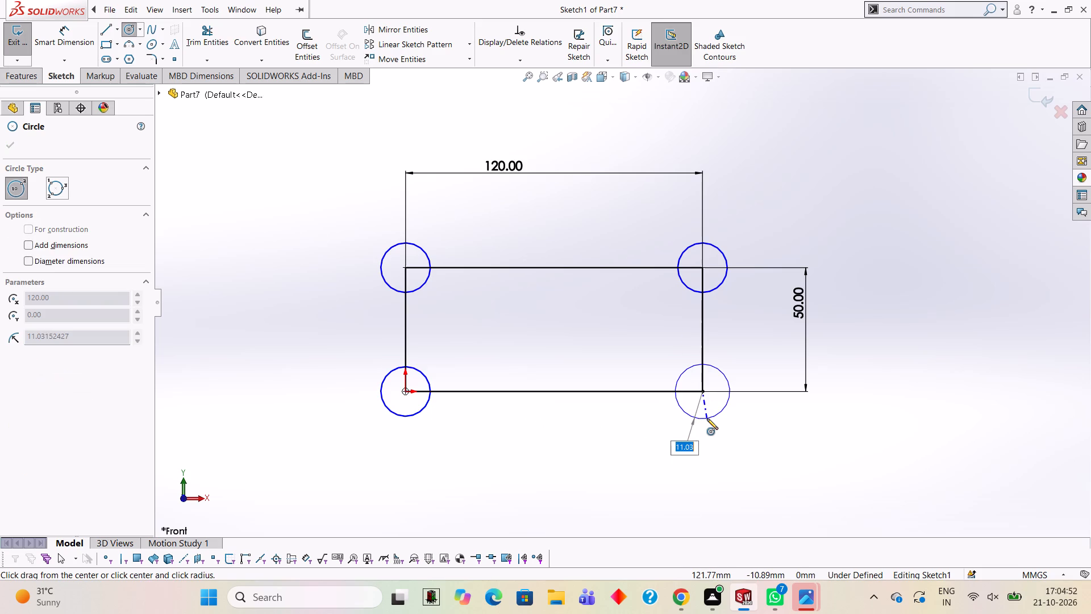
type("10")
key("Return")
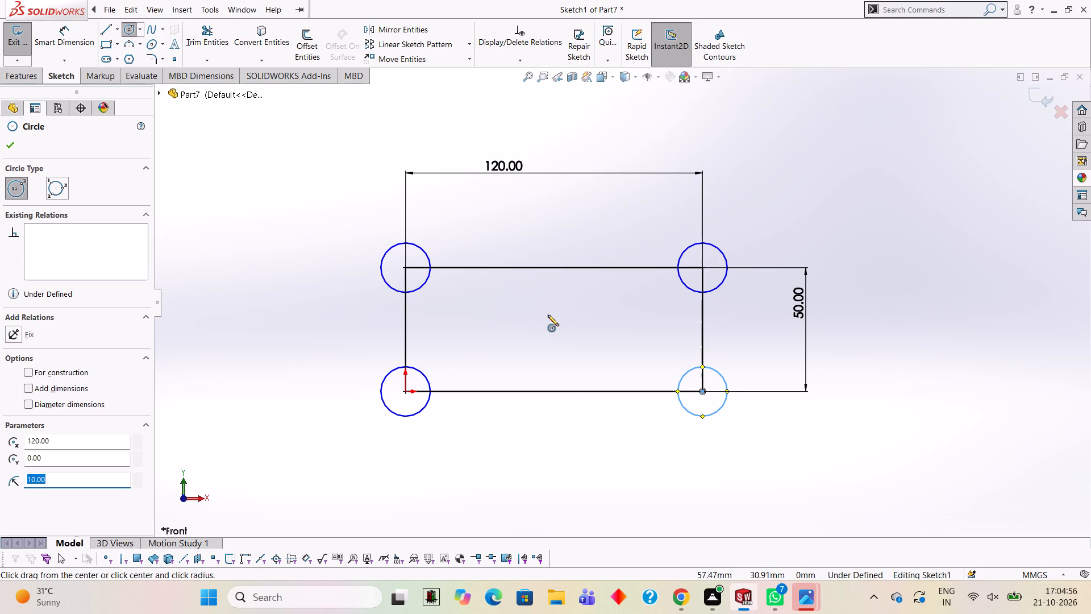
Sketch connected lines from the upper-left circle's top: 120 mm across, 70 mm down, and 120 mm back beneath the lower circles.
key("Escape")
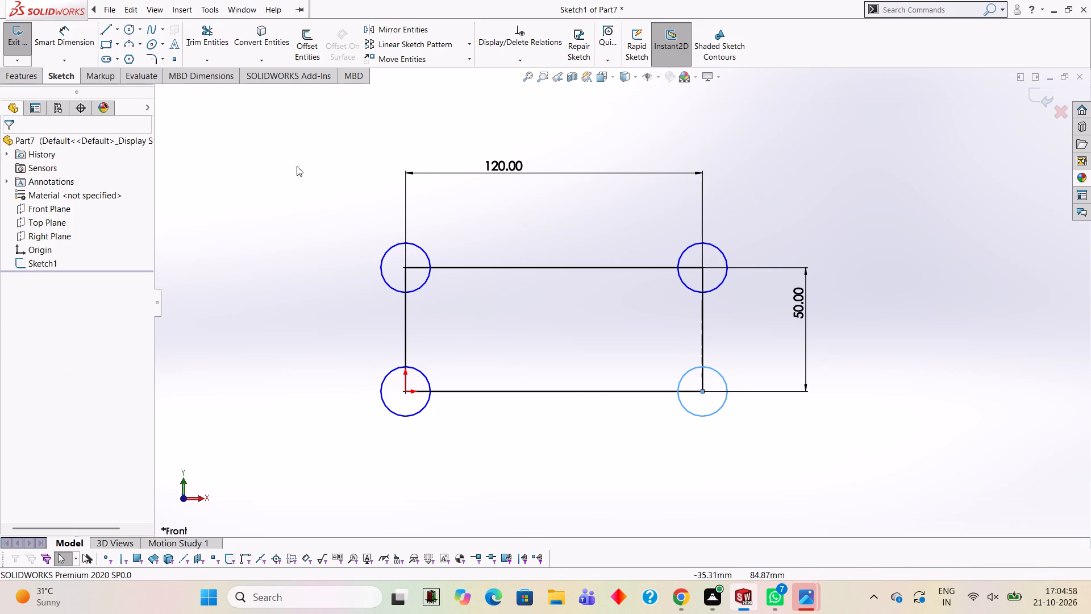
left_click(106, 30)
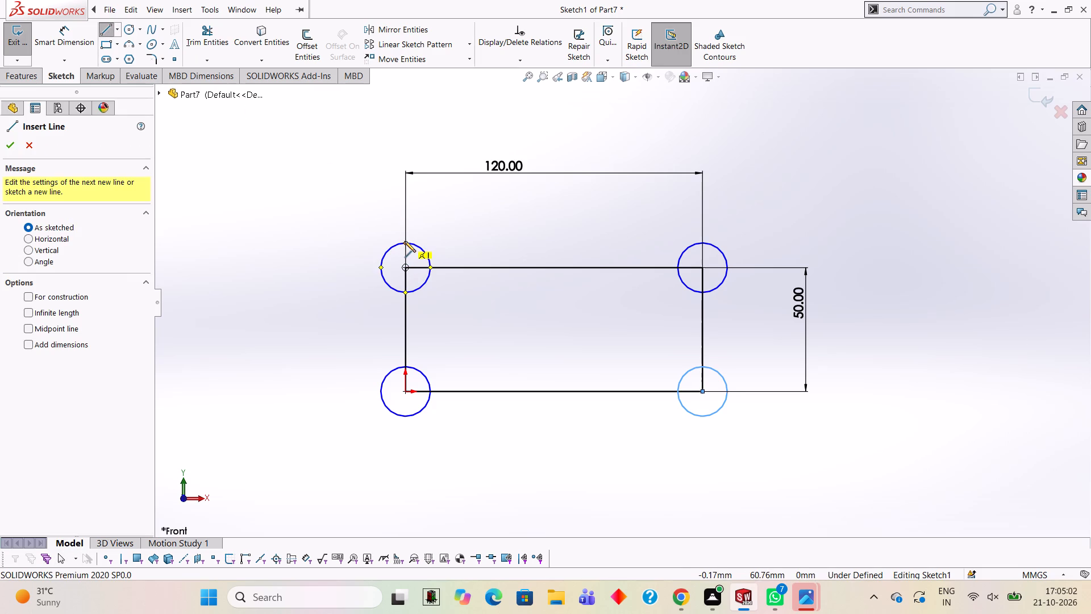
left_click(405, 241)
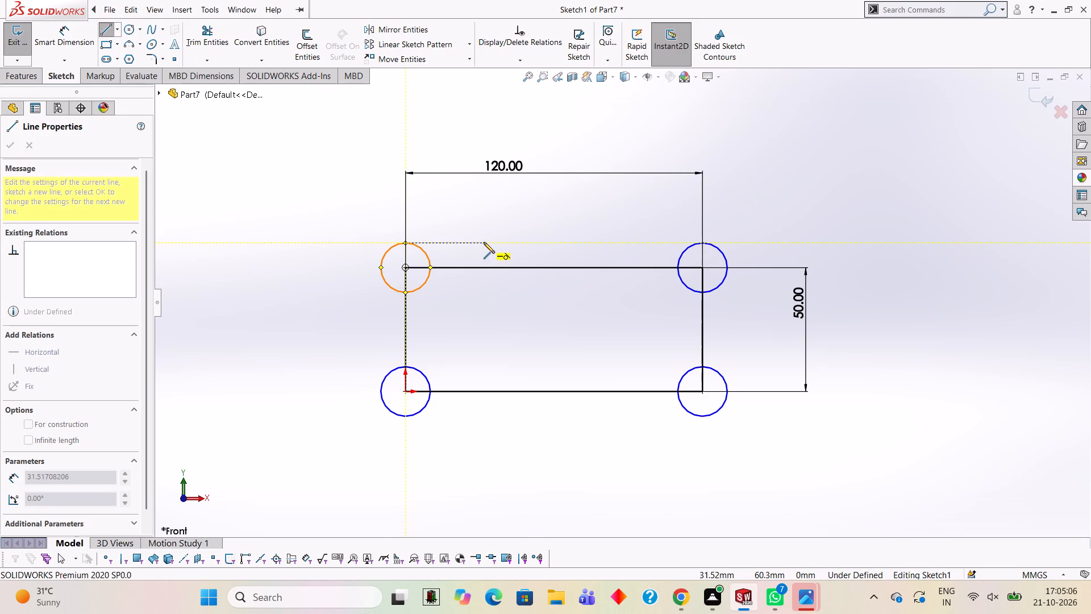
type("120")
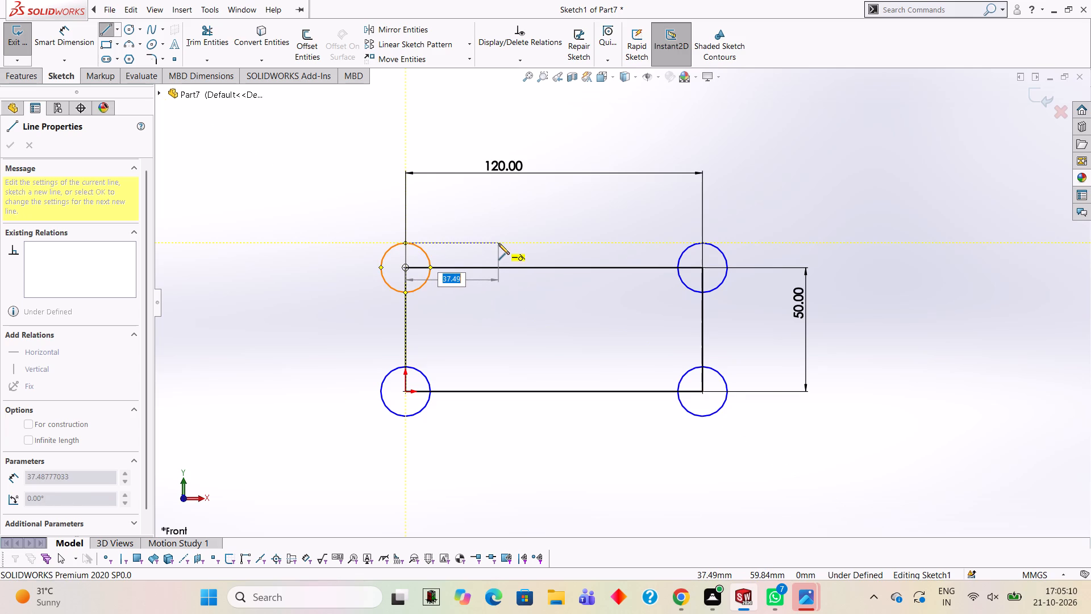
type("120")
key("Return")
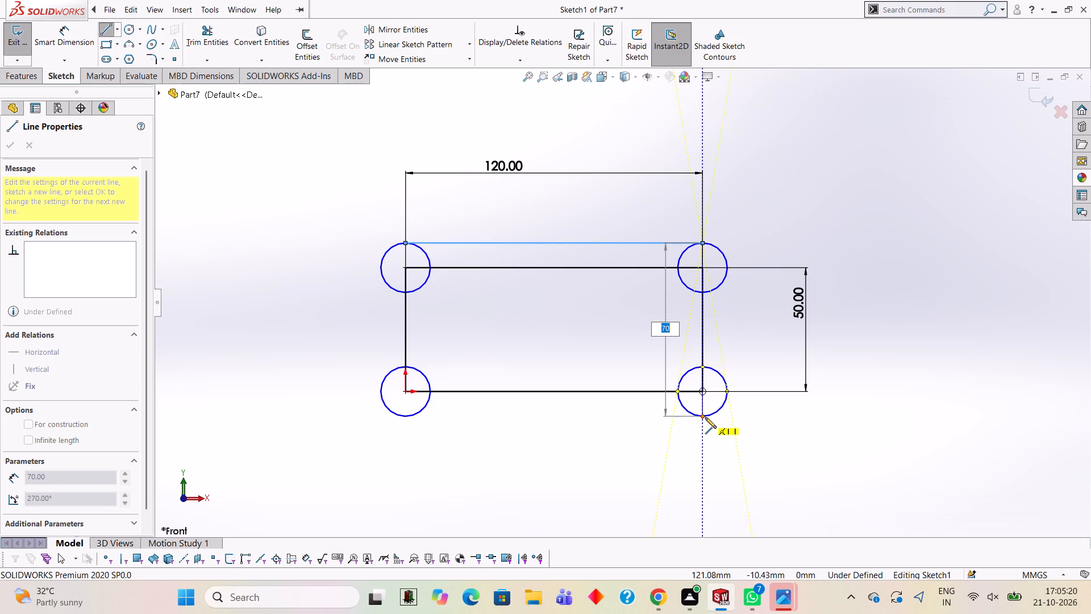
type("70")
key("Return")
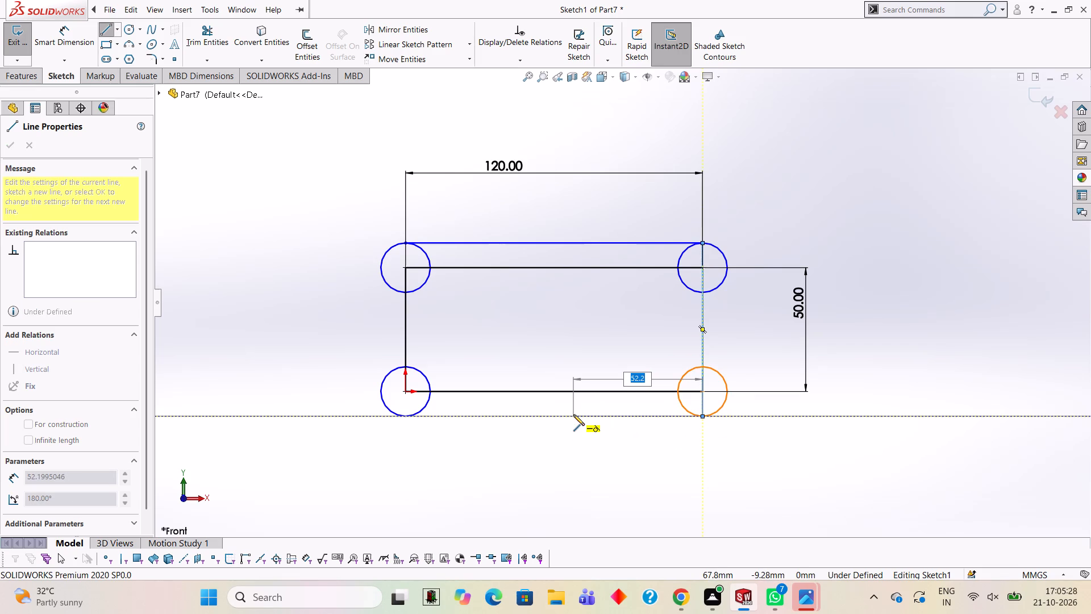
type("120")
key("Return")
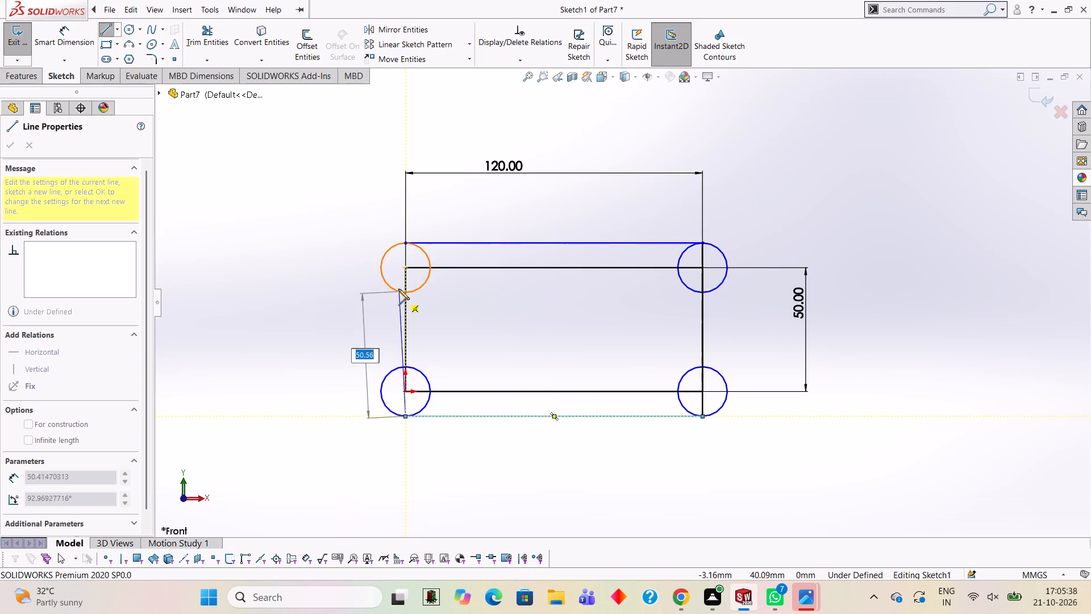
key("Escape")
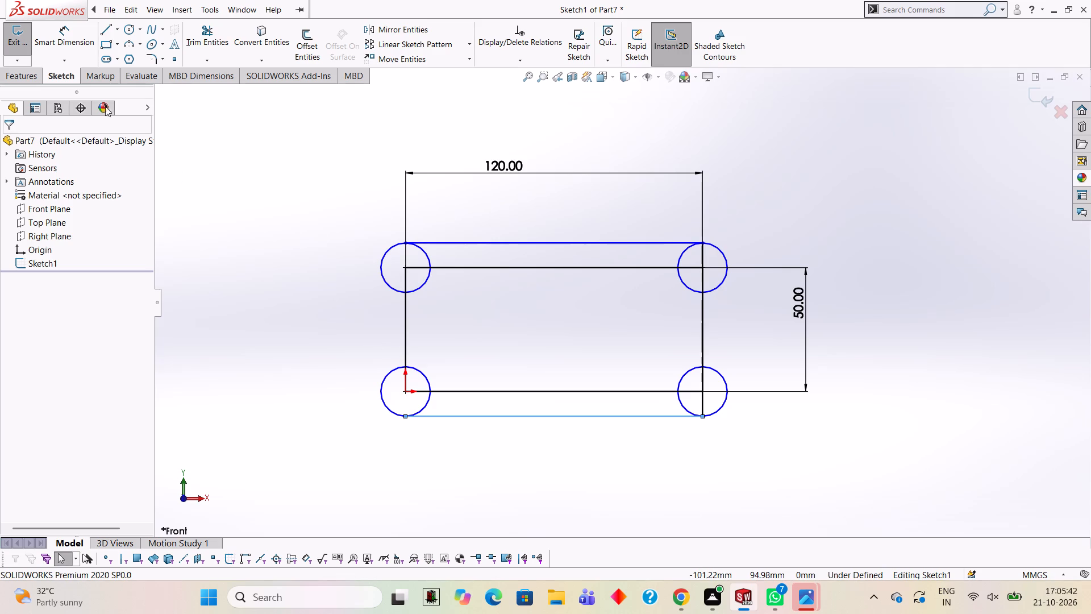
Sketch 50 mm vertical lines joining the outermost points of the two left circles and of the two right circles.
left_click(110, 30)
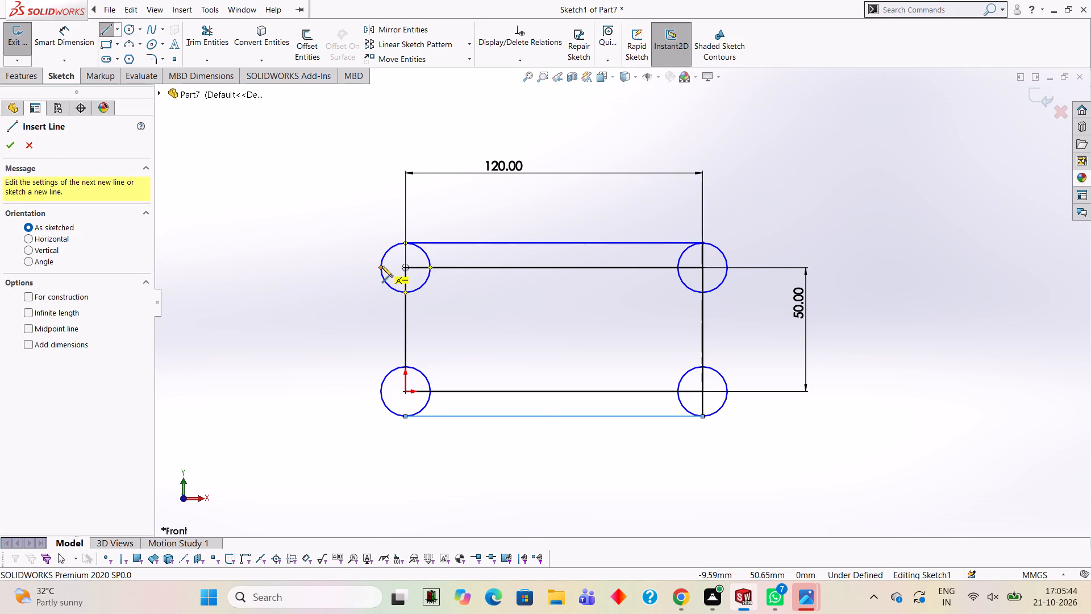
left_click(380, 267)
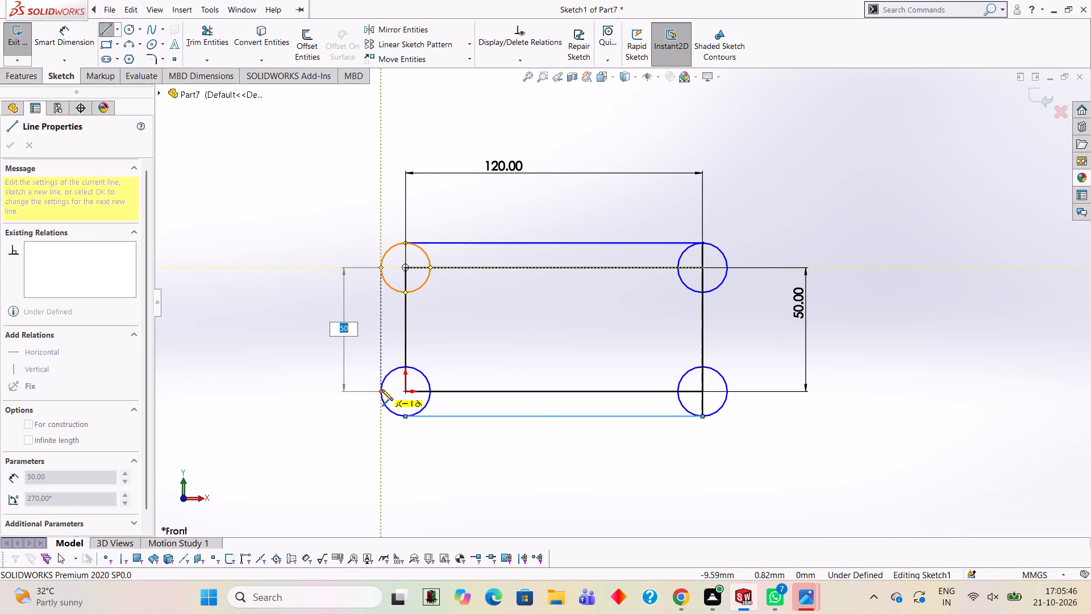
left_click(382, 389)
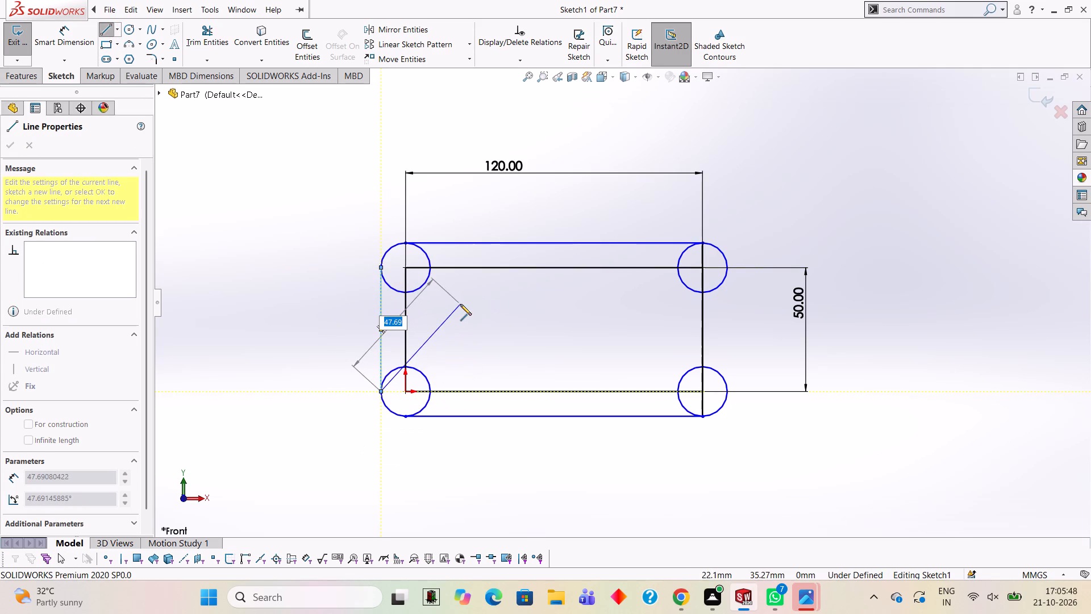
key("Escape")
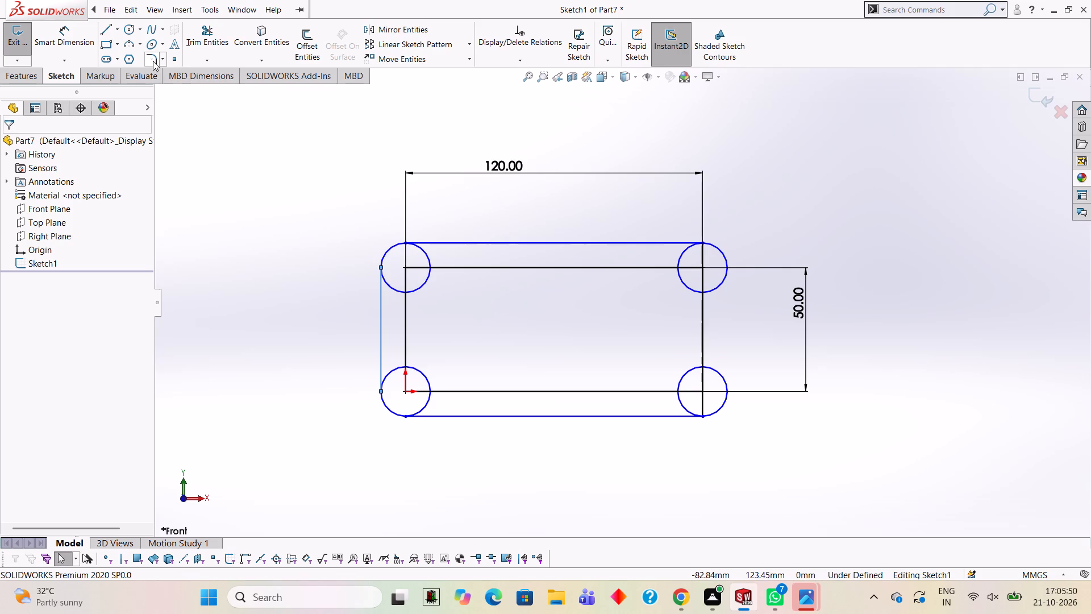
left_click(111, 27)
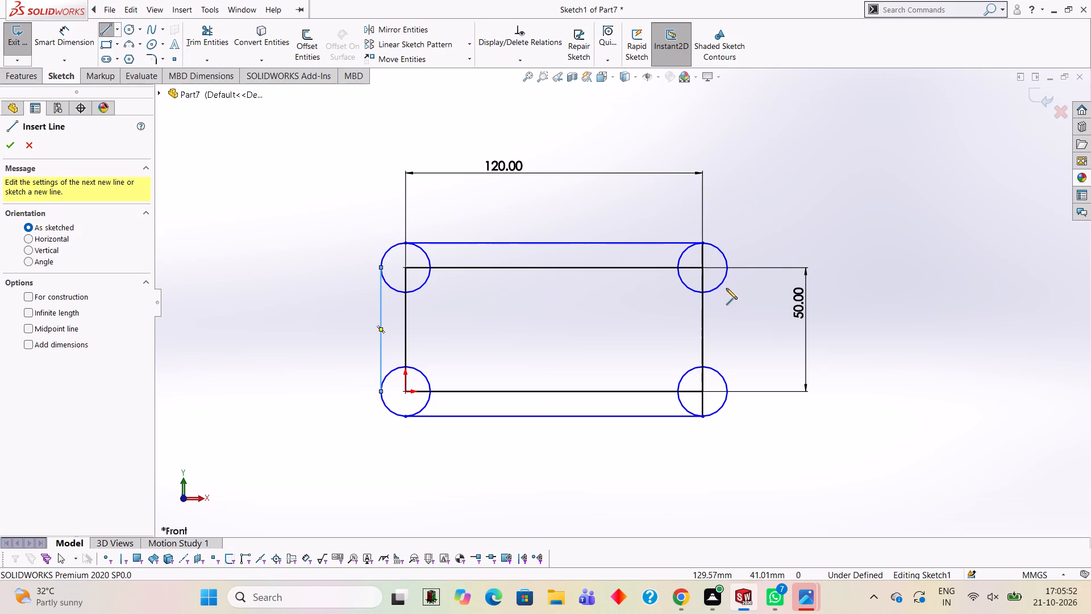
left_click(727, 268)
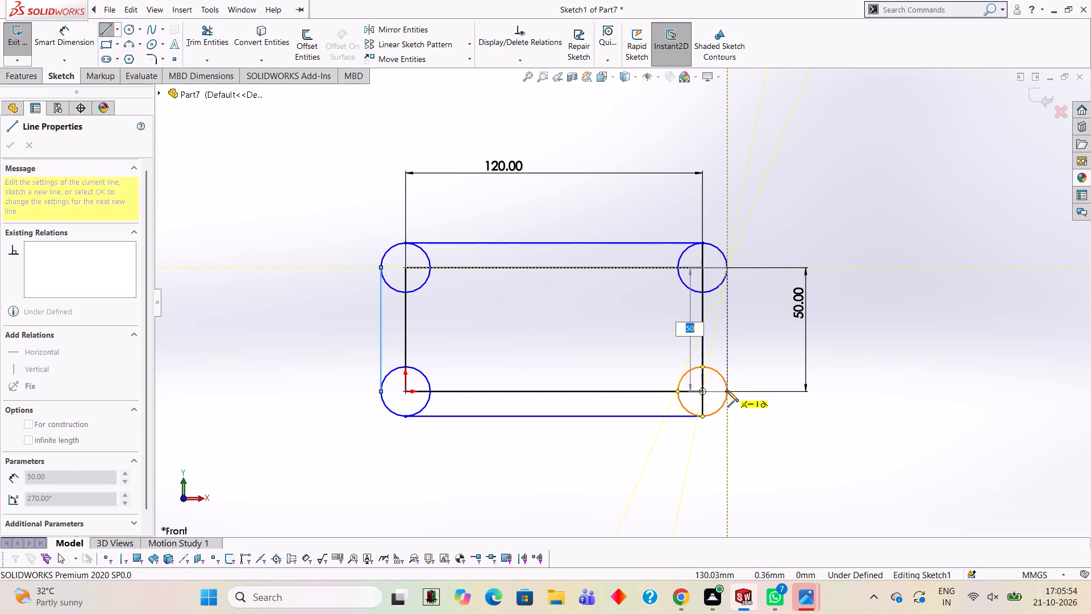
left_click(727, 391)
key("Escape")
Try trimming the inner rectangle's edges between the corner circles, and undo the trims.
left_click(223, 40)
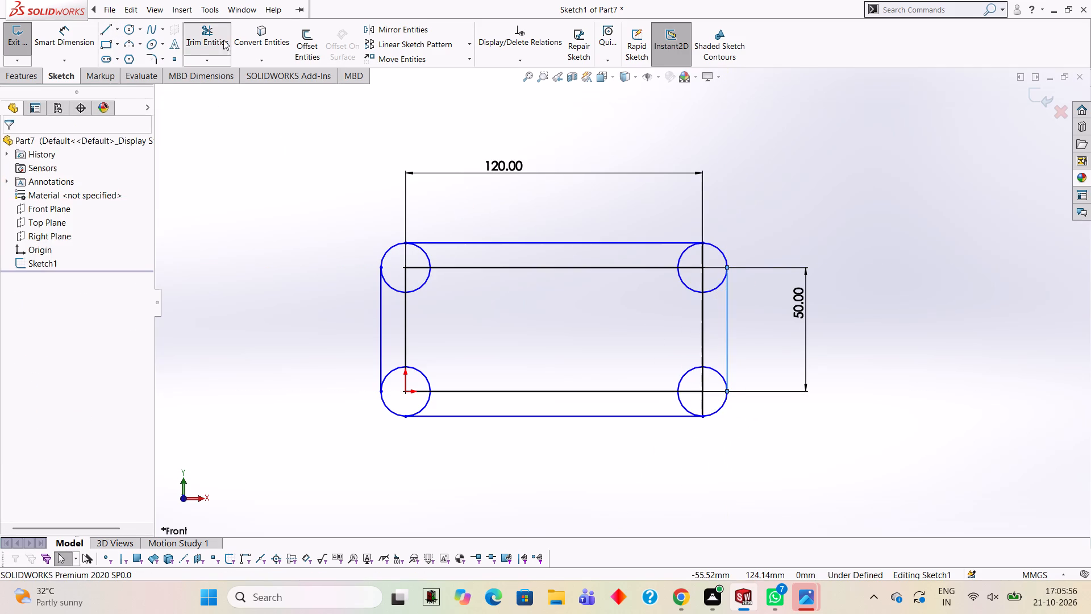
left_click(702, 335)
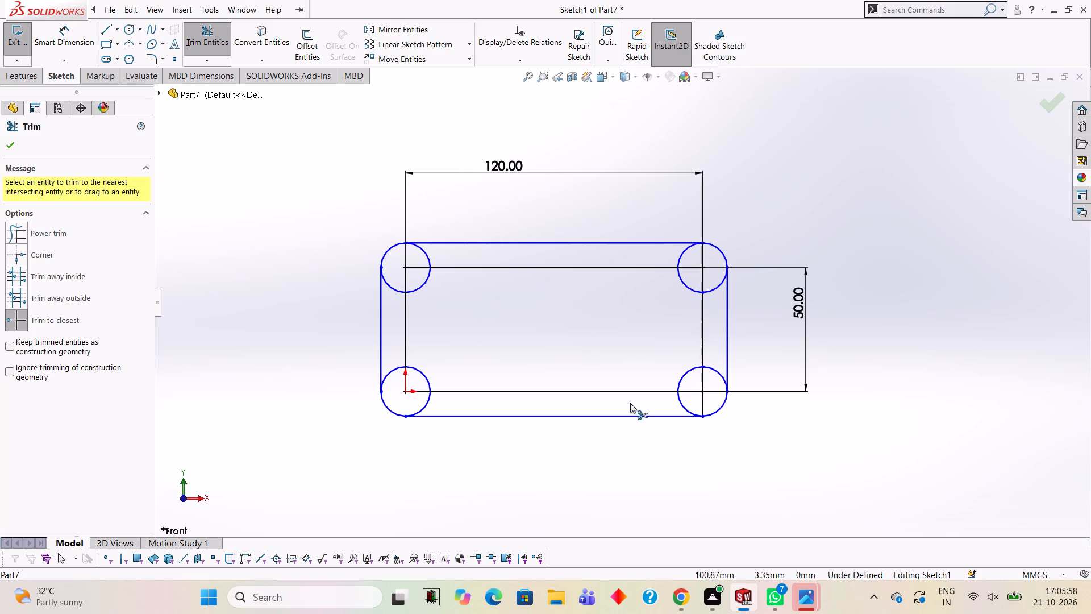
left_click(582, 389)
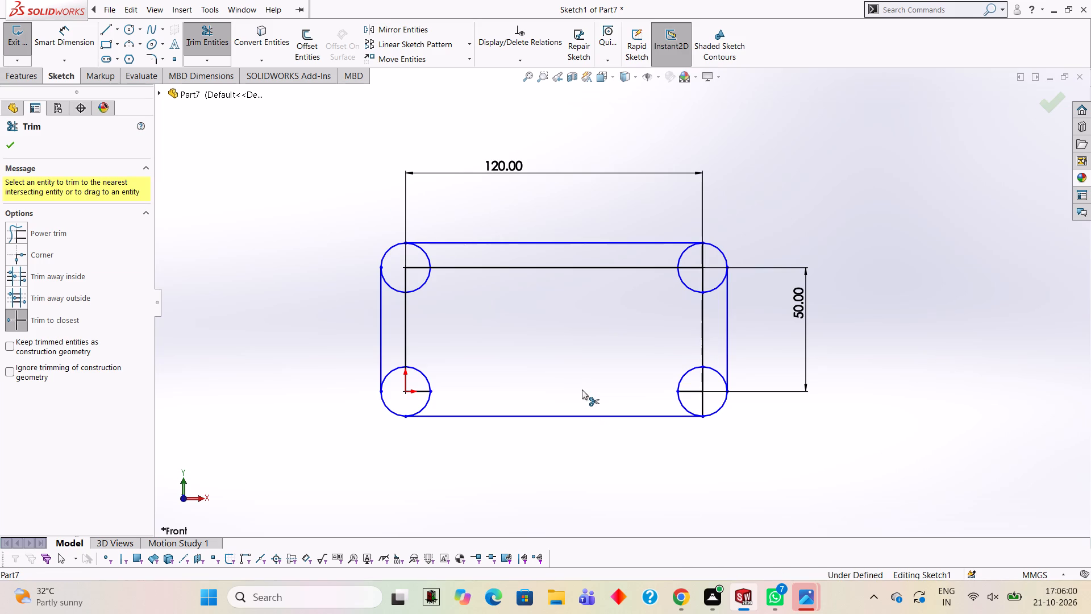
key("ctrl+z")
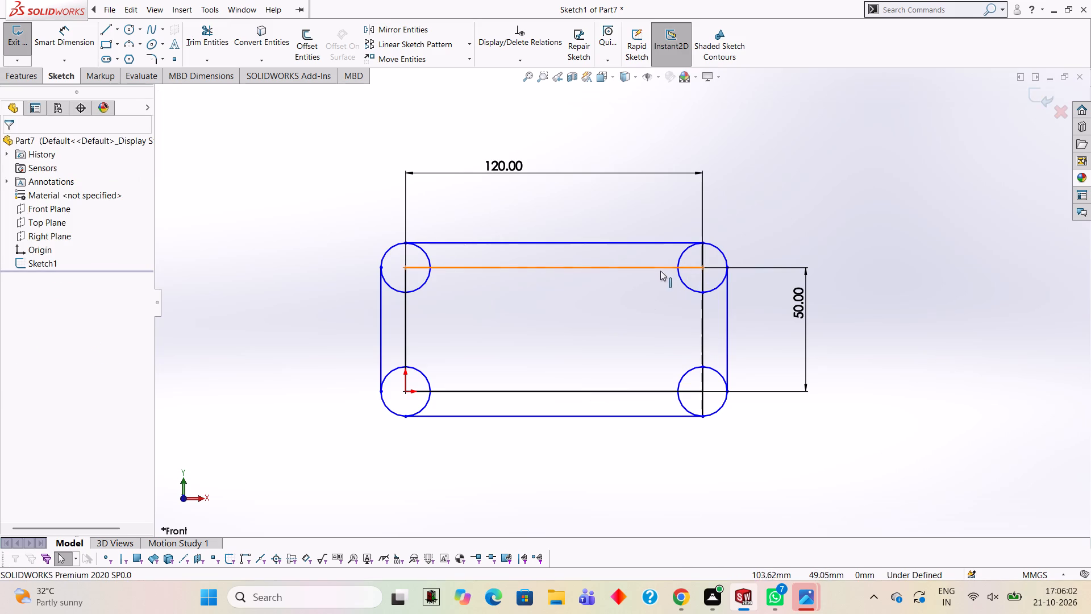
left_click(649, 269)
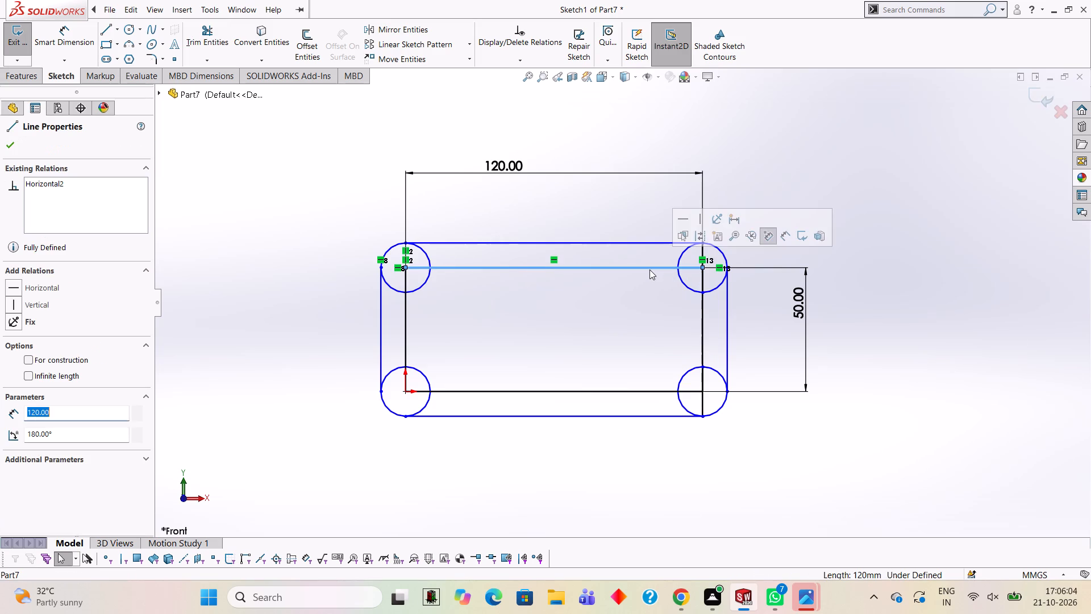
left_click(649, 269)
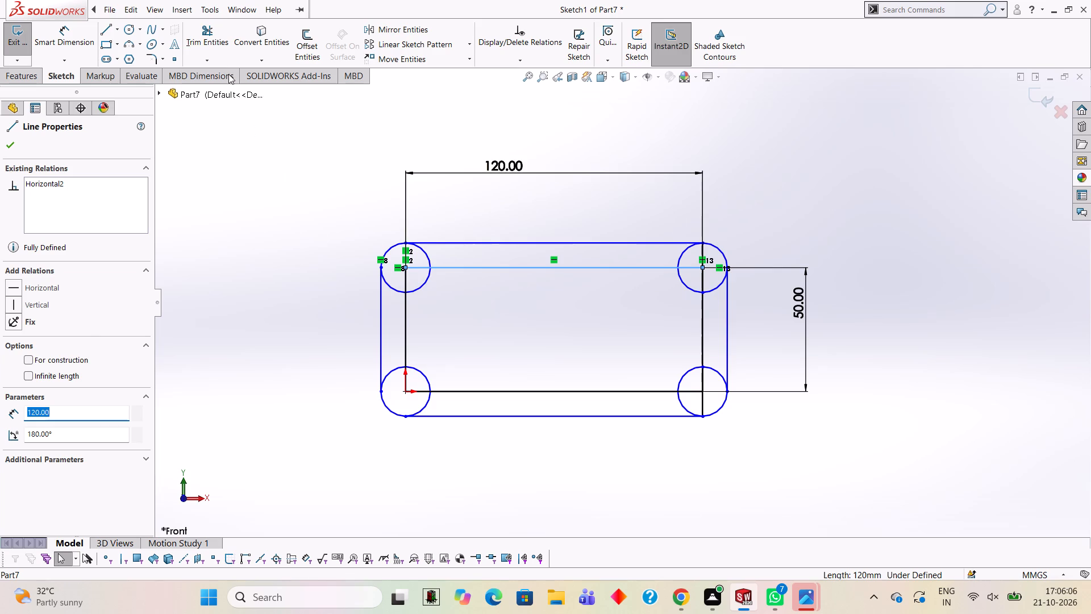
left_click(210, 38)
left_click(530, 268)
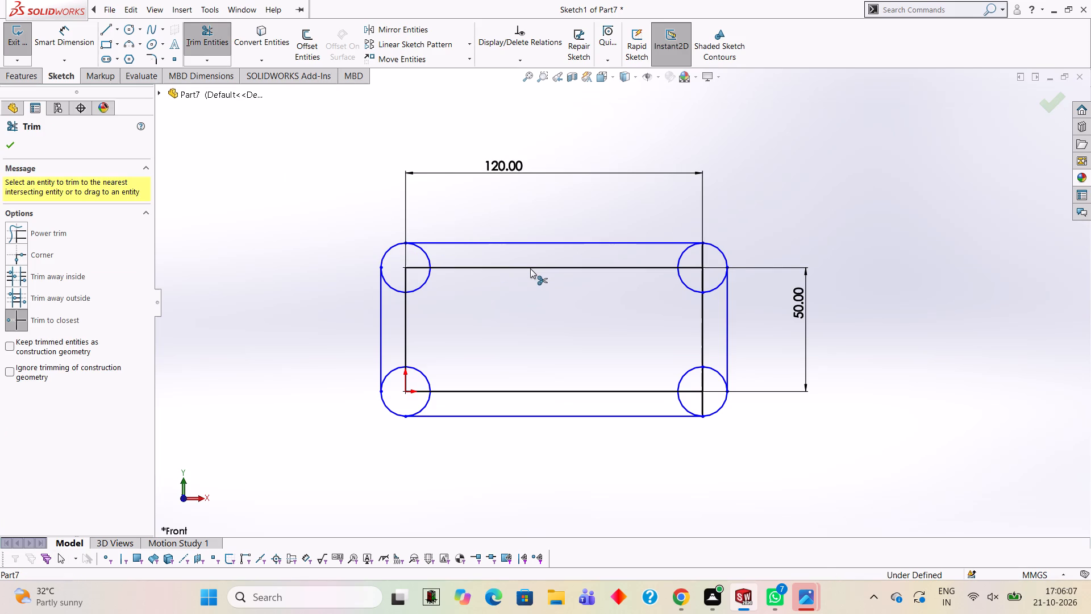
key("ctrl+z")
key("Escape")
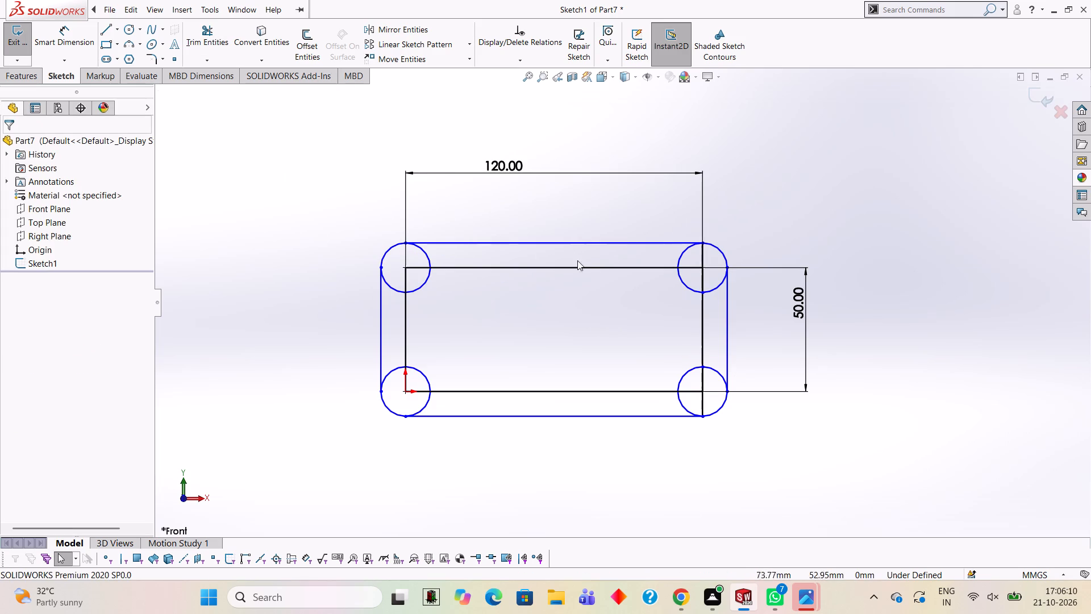
Trim the upper-left circle to its outer quarter arc and remove the inner rectangle's top and left edges between circles.
left_click(206, 47)
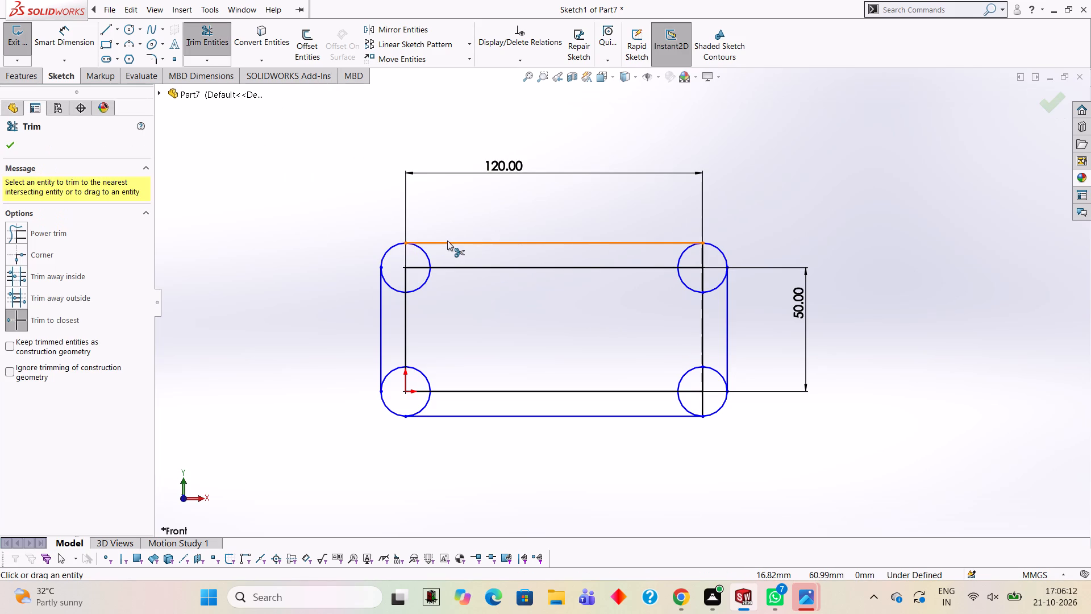
left_click(390, 288)
left_click(420, 289)
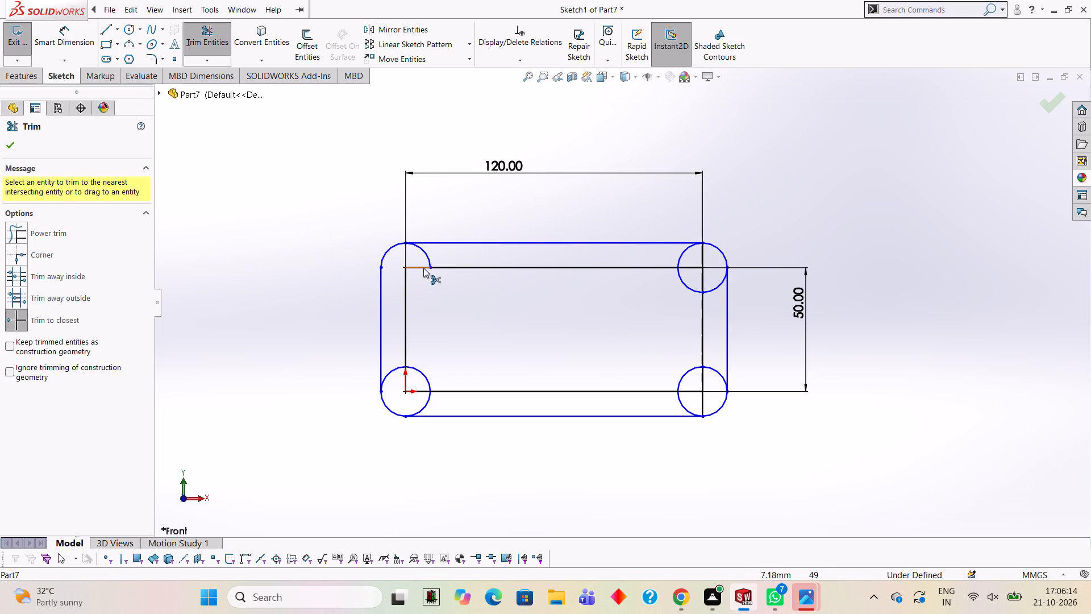
left_click(423, 256)
left_click(425, 256)
left_click(430, 268)
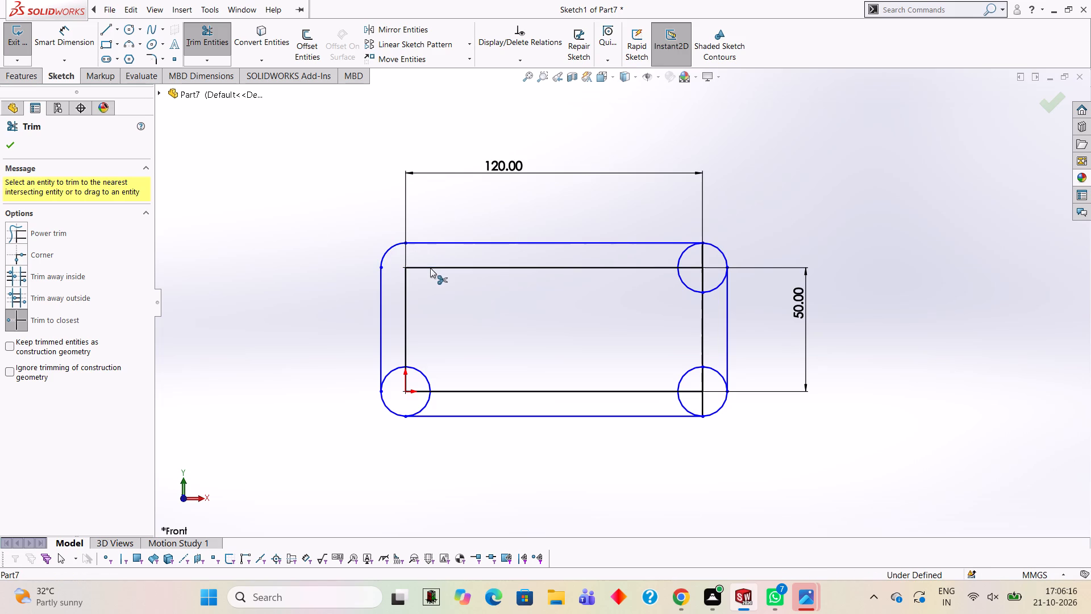
left_click(405, 271)
Trim the lower-left circle to its outer quarter arc, and remove the leftover left-edge stub and the inner rectangle's bottom edge.
left_click(395, 371)
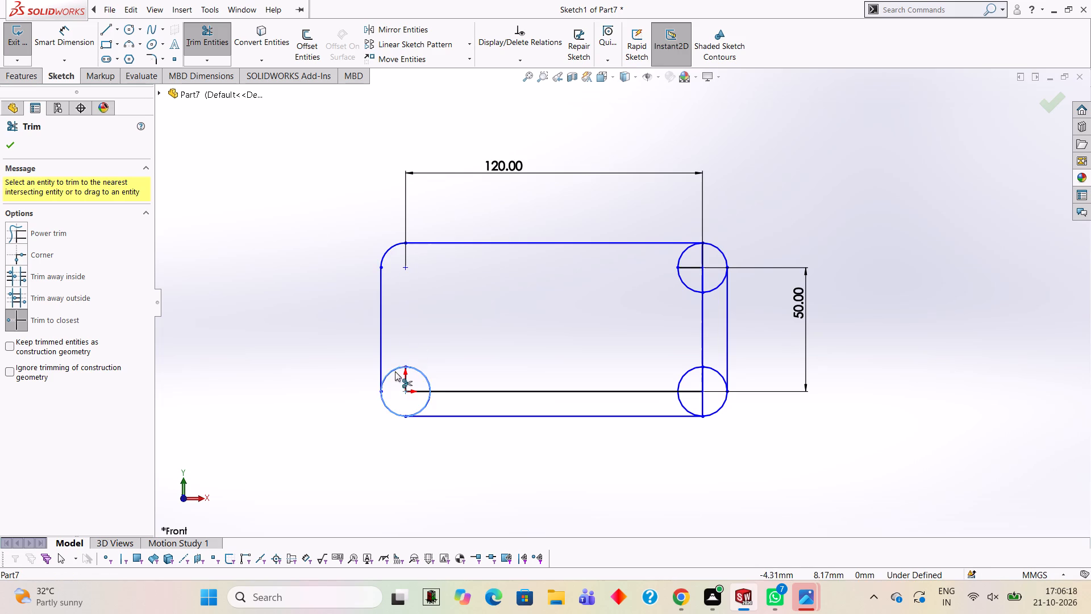
left_click(422, 377)
left_click(424, 373)
left_click(427, 401)
left_click(406, 371)
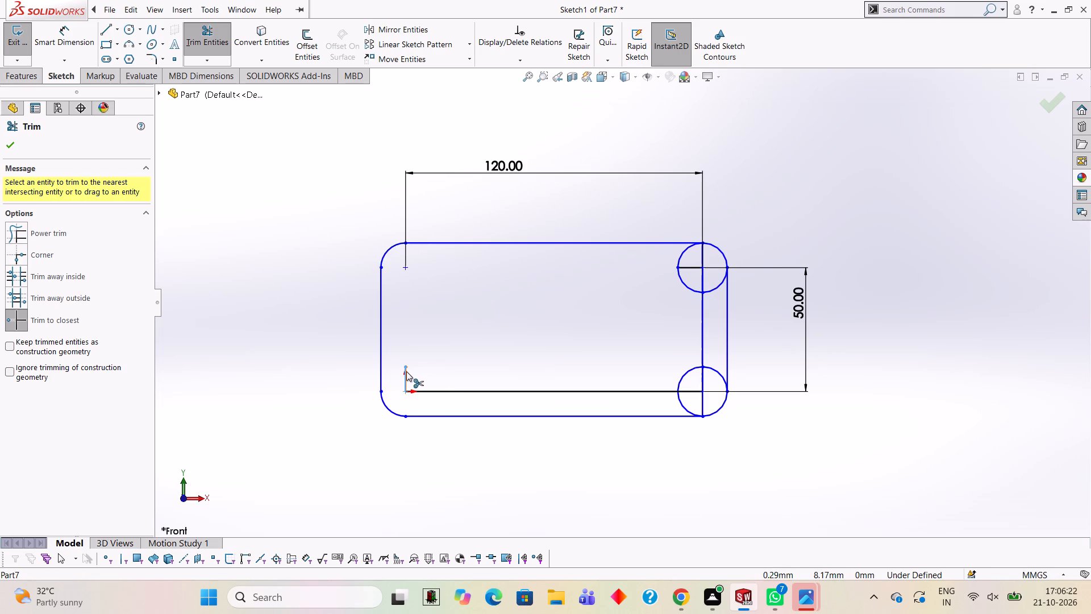
left_click(618, 388)
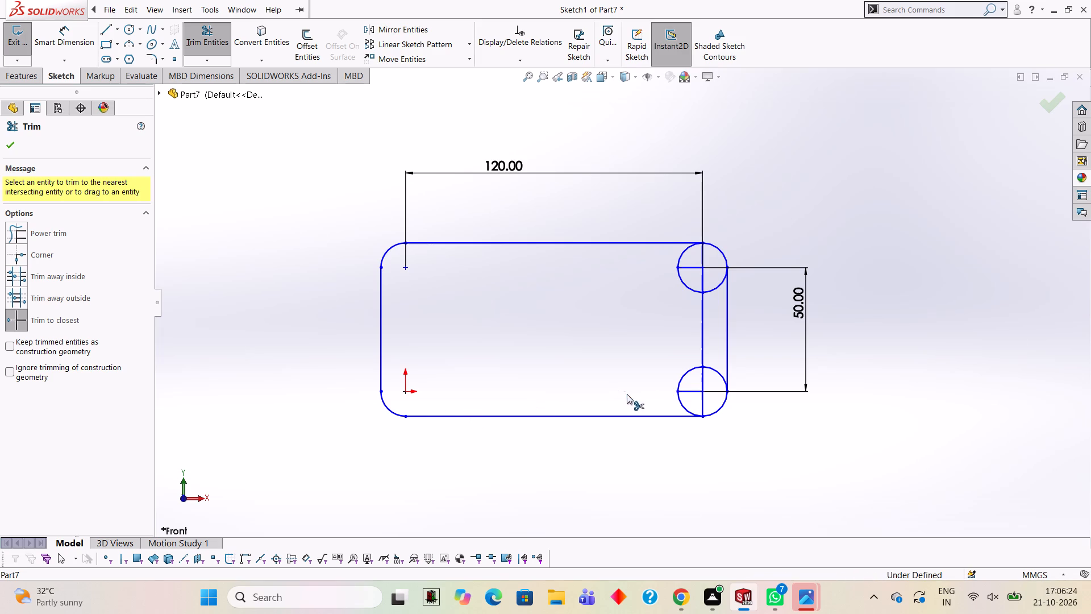
Trim the lower-right circle to its outer quarter arc and remove the inner edge segments there and along the rectangle's right side.
left_click(688, 375)
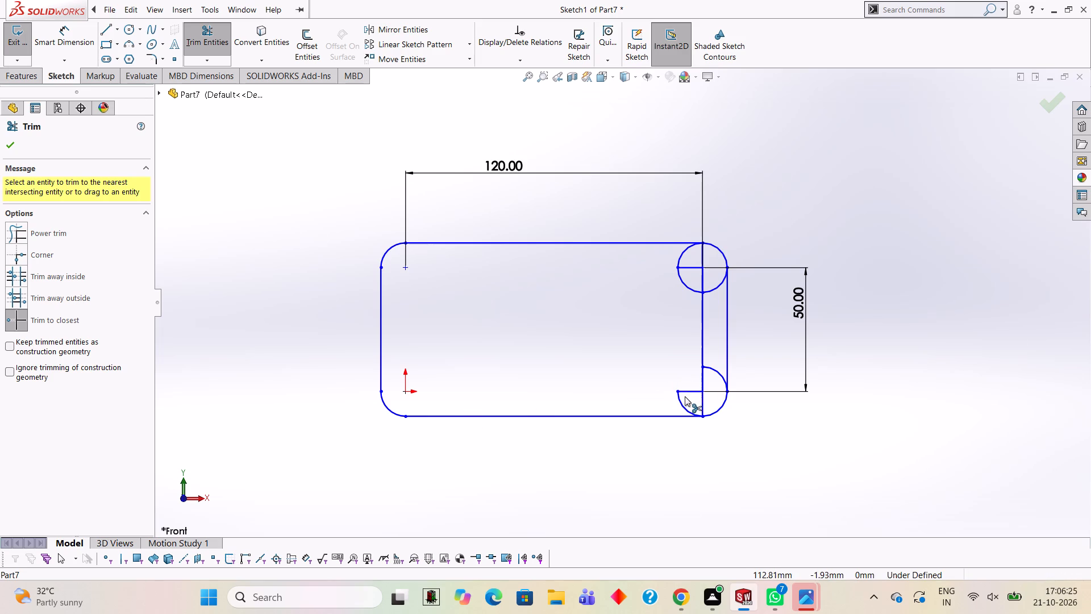
left_click(685, 388)
left_click(677, 391)
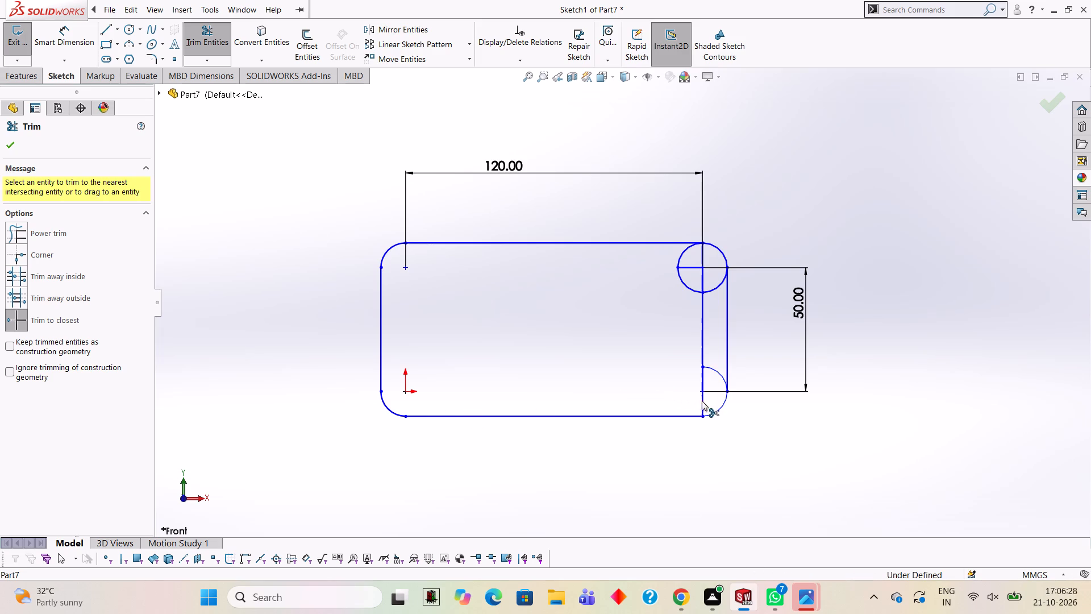
left_click(702, 401)
left_click(702, 380)
left_click(703, 363)
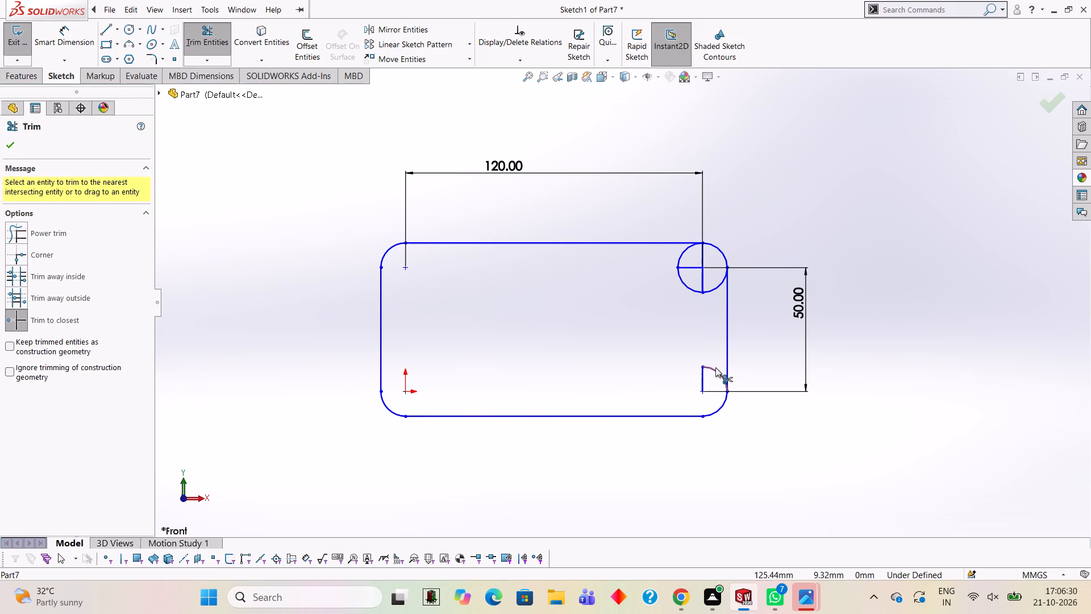
left_click(715, 367)
left_click(703, 367)
Trim the upper-right circle to its outer quarter arc and remove the leftover line segments inside it.
left_click(698, 290)
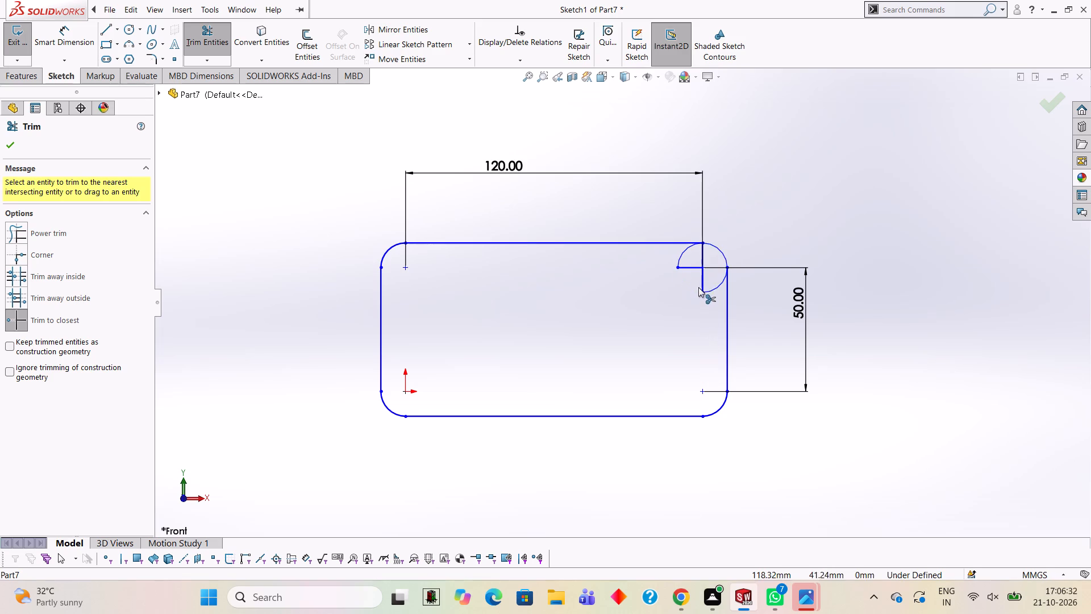
left_click(702, 280)
left_click(717, 289)
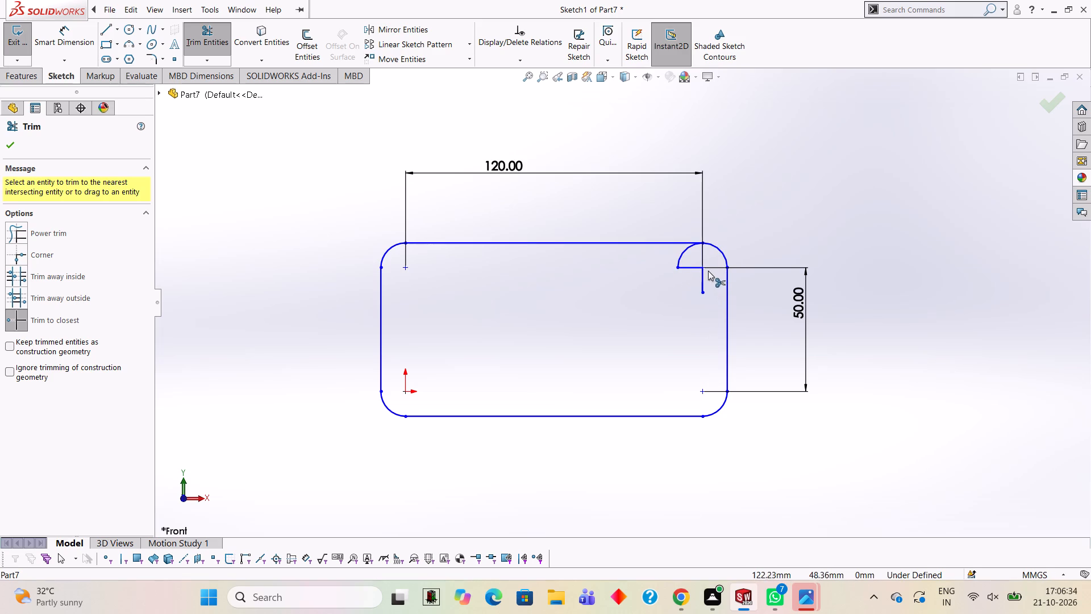
left_click(690, 265)
left_click(684, 251)
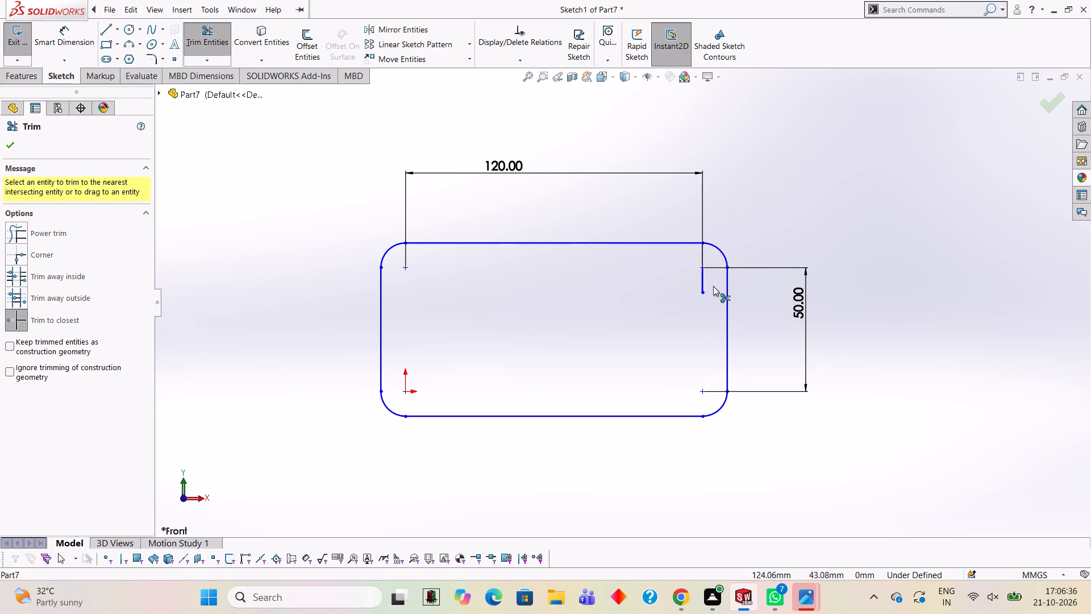
left_click(705, 286)
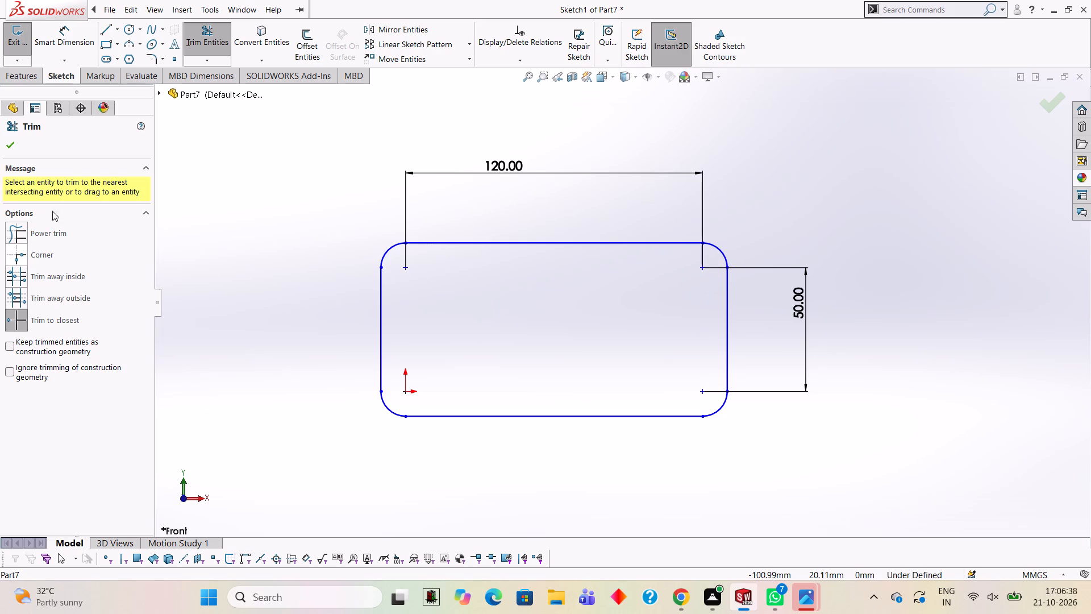
Add a radius dimension to the upper-left corner arc, accepting the proposed value.
left_click(58, 56)
left_click(53, 48)
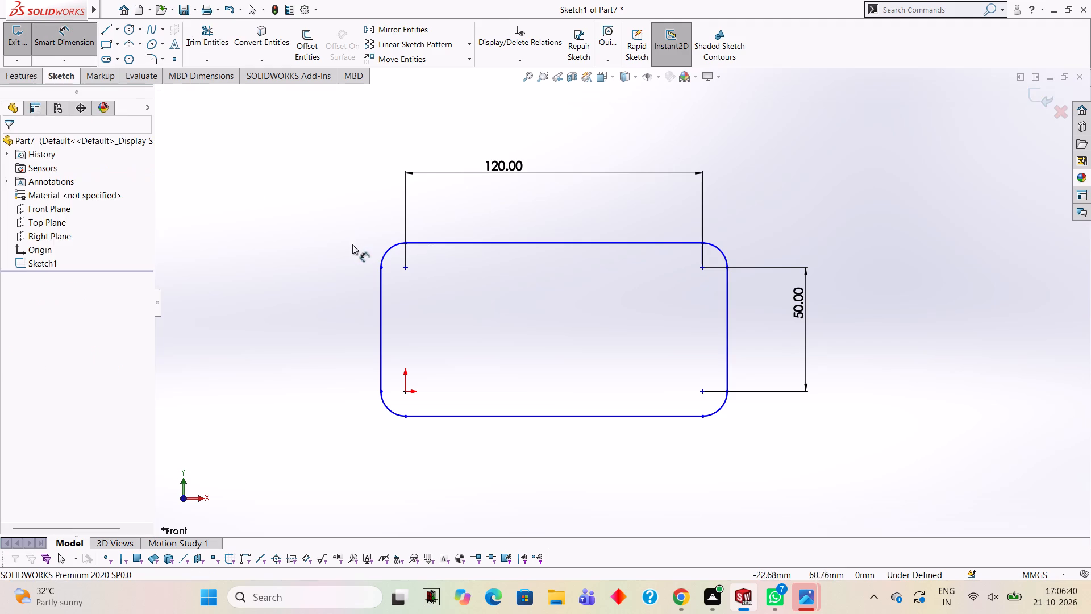
left_click(388, 252)
left_click(330, 180)
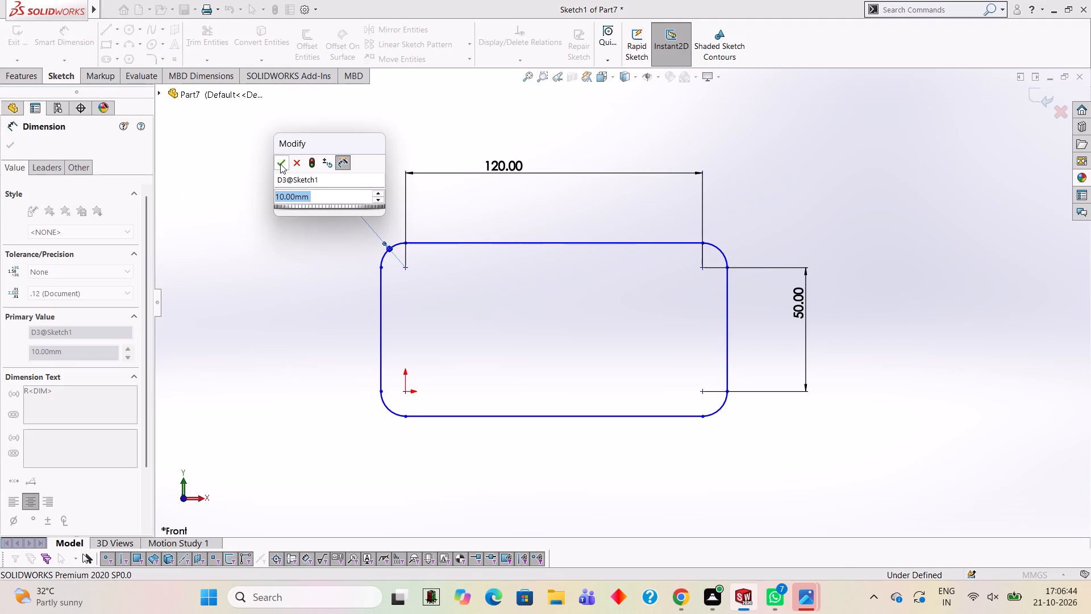
left_click(280, 164)
left_click(241, 194)
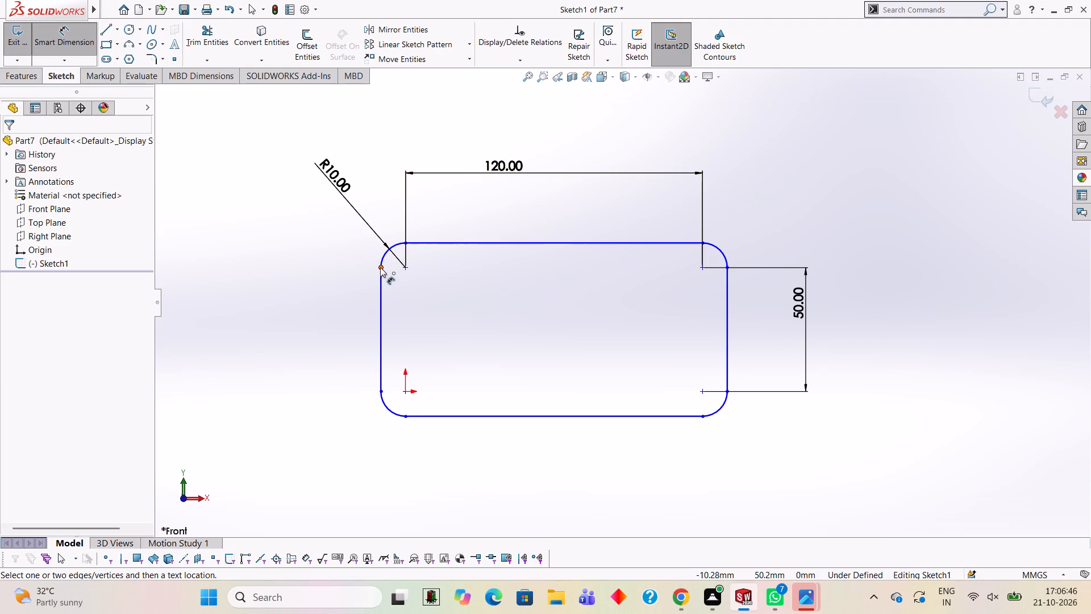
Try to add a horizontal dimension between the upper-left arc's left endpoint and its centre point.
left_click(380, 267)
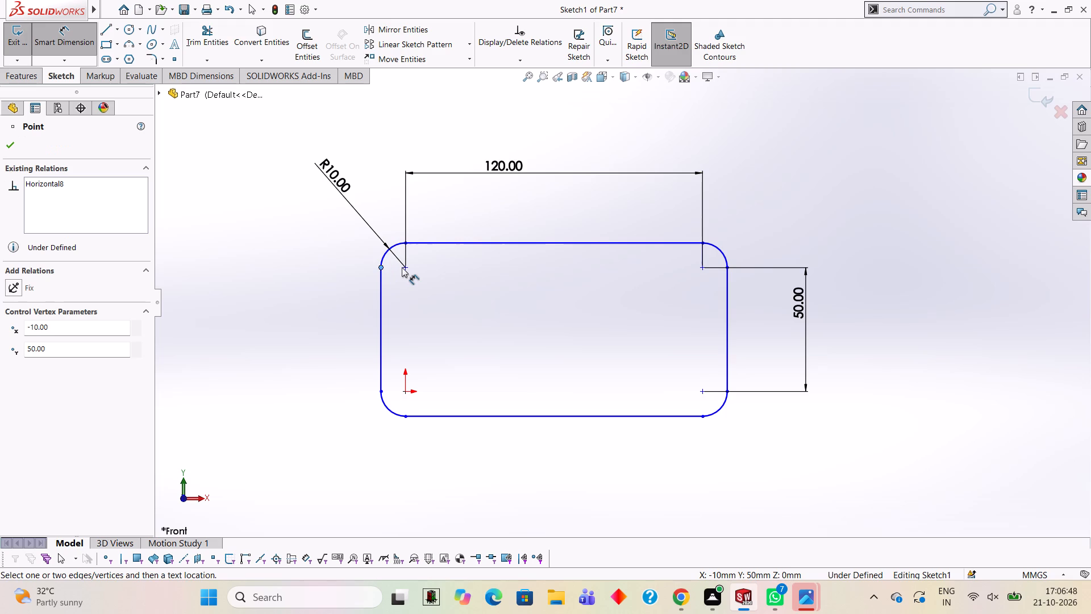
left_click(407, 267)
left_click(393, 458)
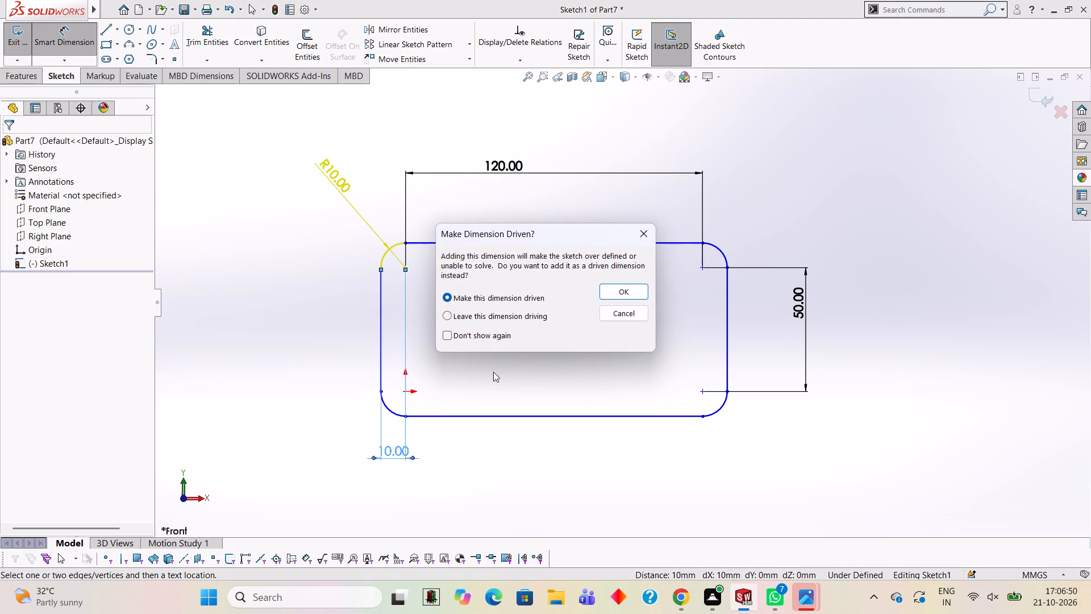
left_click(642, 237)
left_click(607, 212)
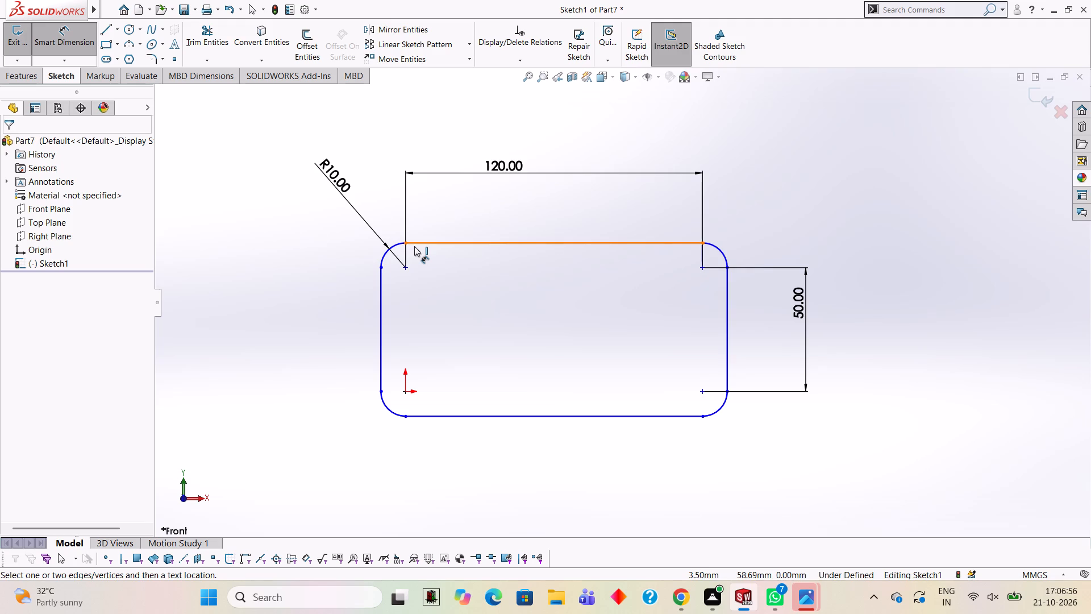
Dimension the profile's overall height between the top and bottom edges and its overall width between the left and right edges.
left_click(547, 242)
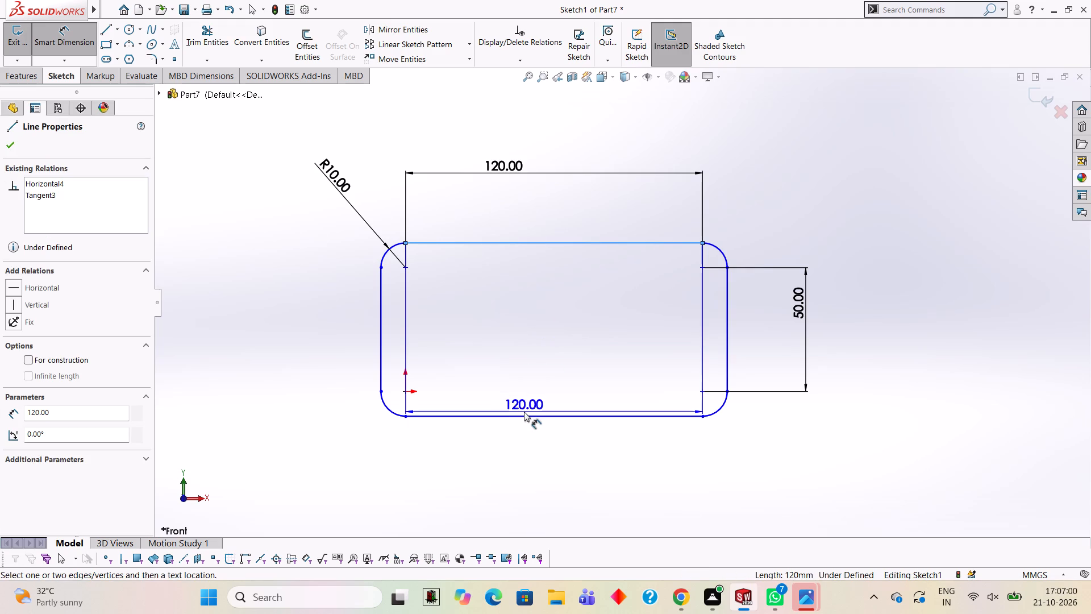
left_click(528, 417)
left_click(275, 351)
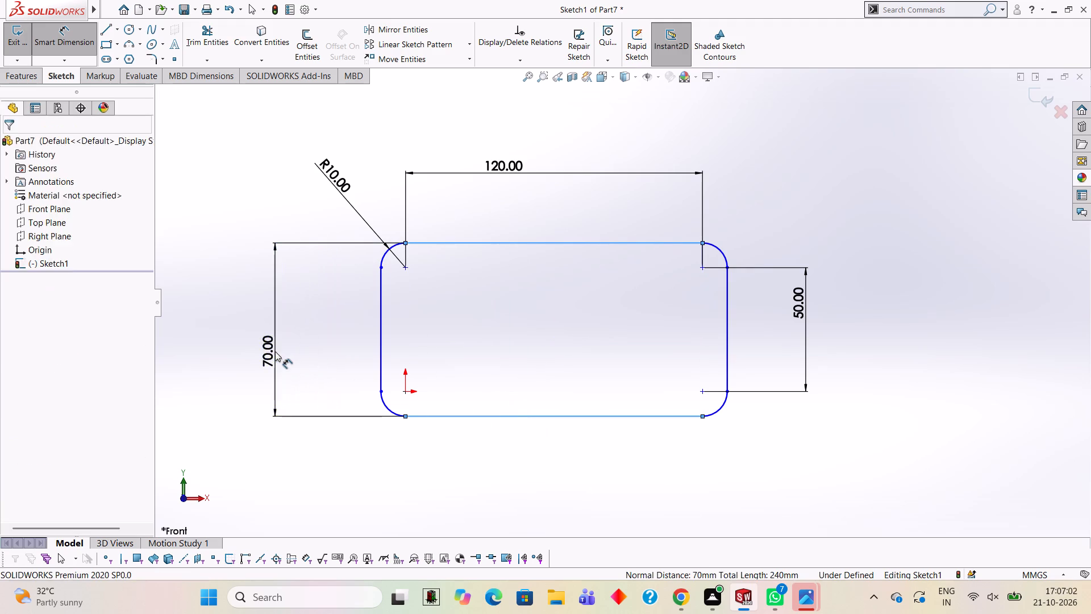
left_click(220, 331)
left_click(194, 290)
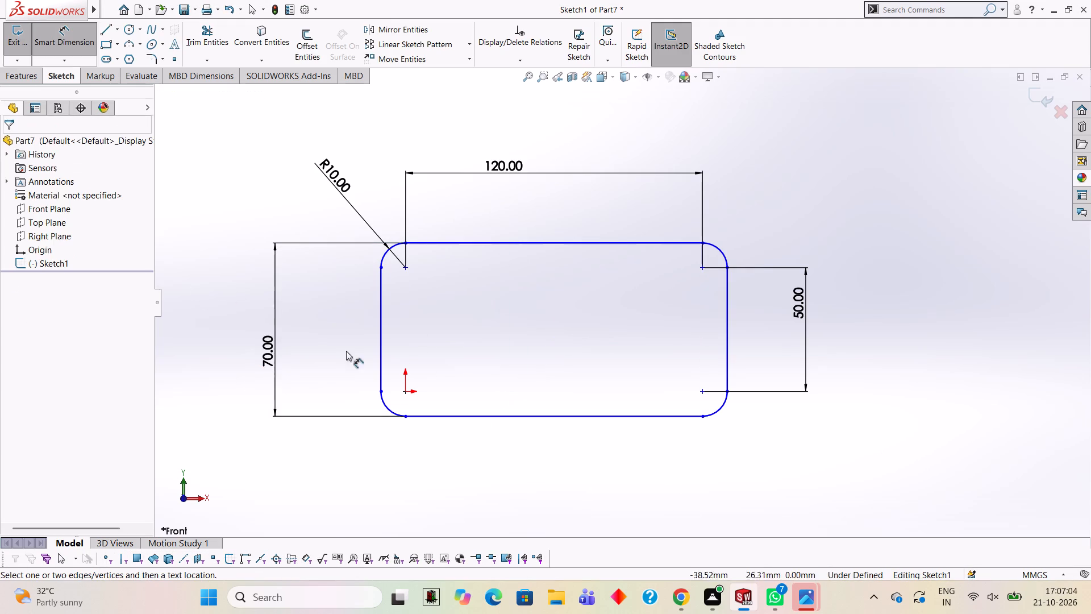
left_click(379, 345)
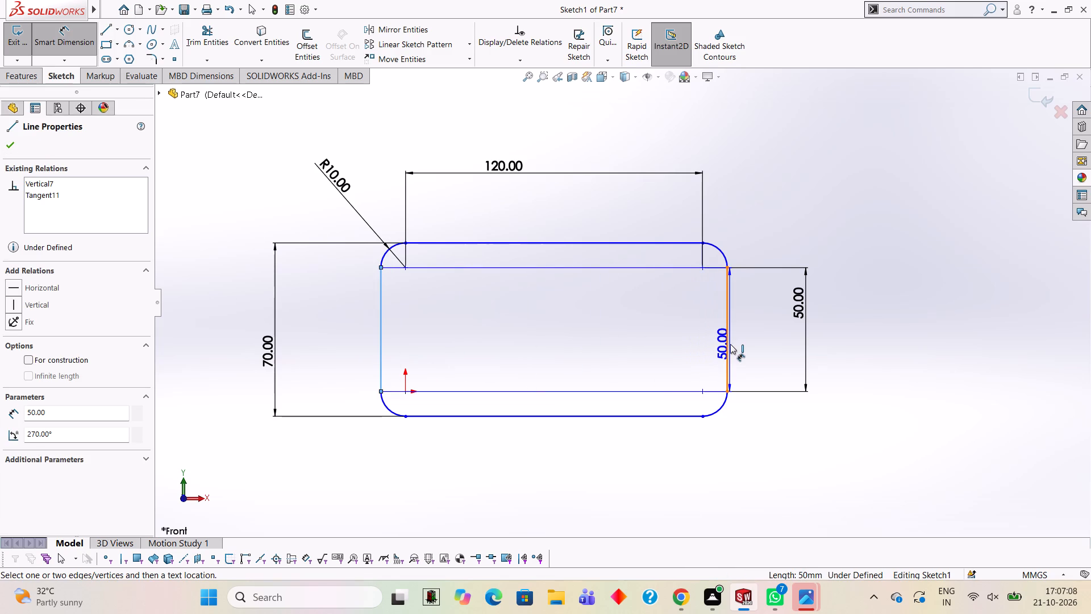
left_click(730, 344)
left_click(539, 491)
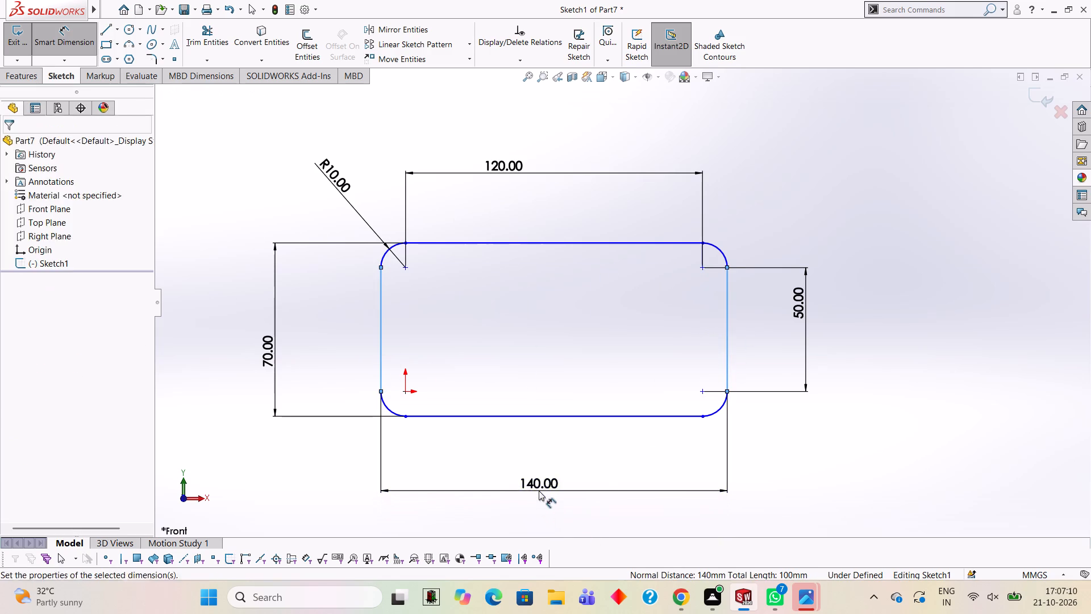
left_click(486, 470)
left_click(509, 432)
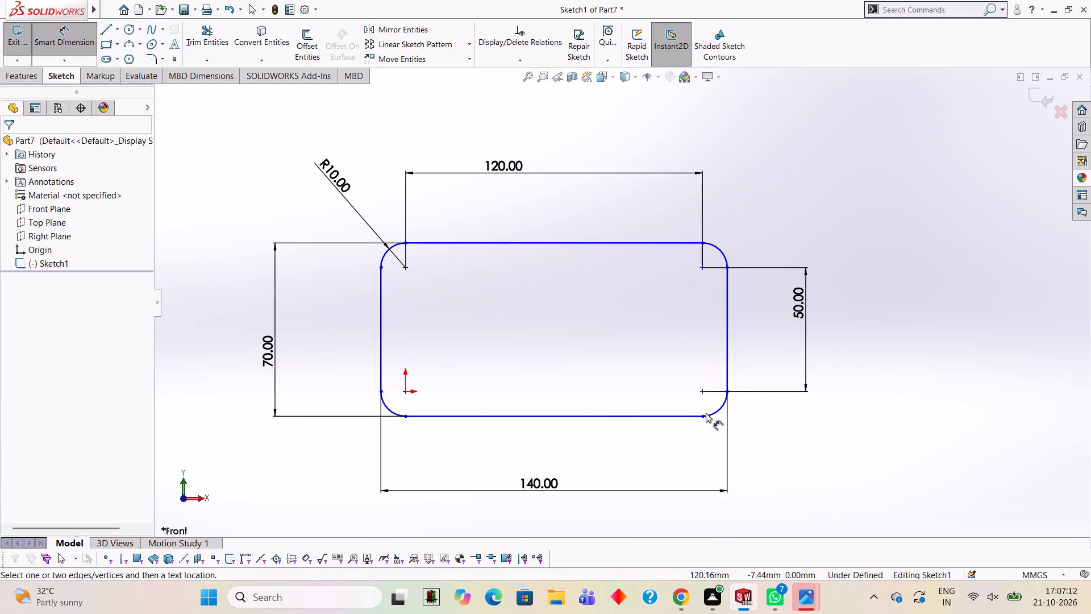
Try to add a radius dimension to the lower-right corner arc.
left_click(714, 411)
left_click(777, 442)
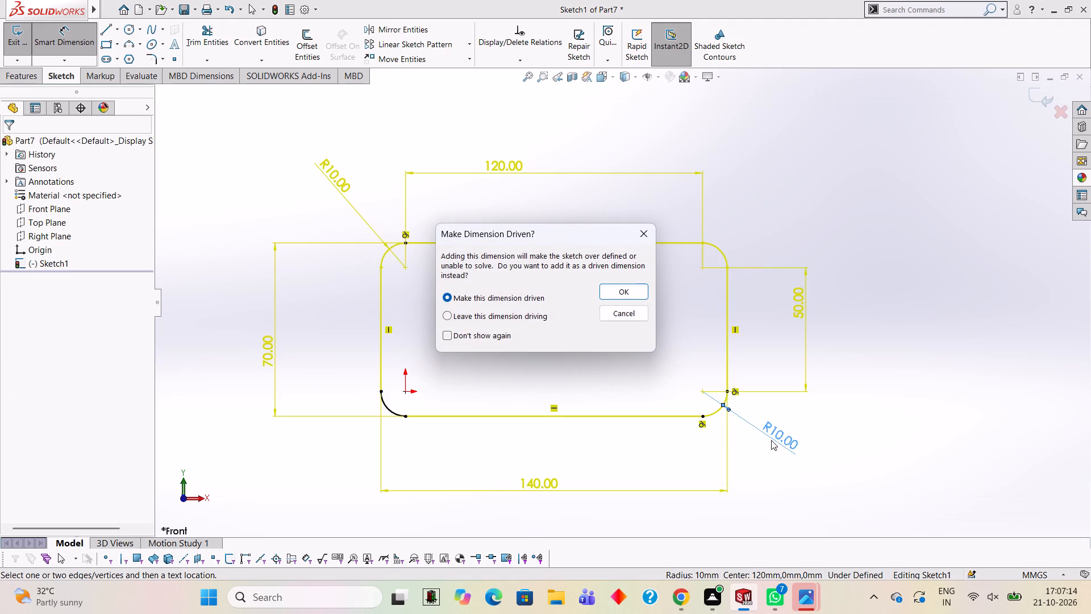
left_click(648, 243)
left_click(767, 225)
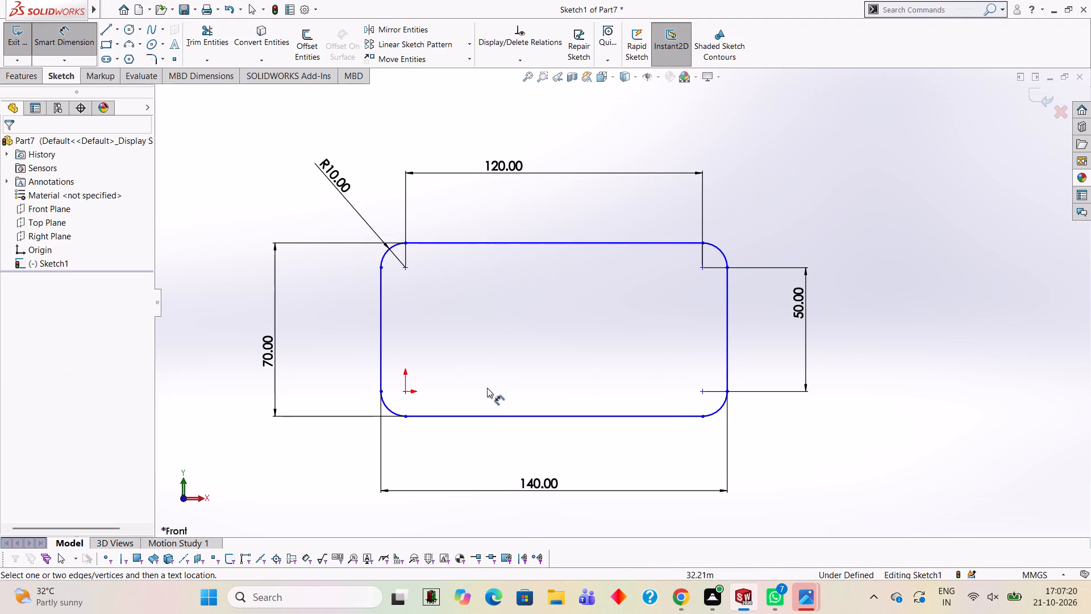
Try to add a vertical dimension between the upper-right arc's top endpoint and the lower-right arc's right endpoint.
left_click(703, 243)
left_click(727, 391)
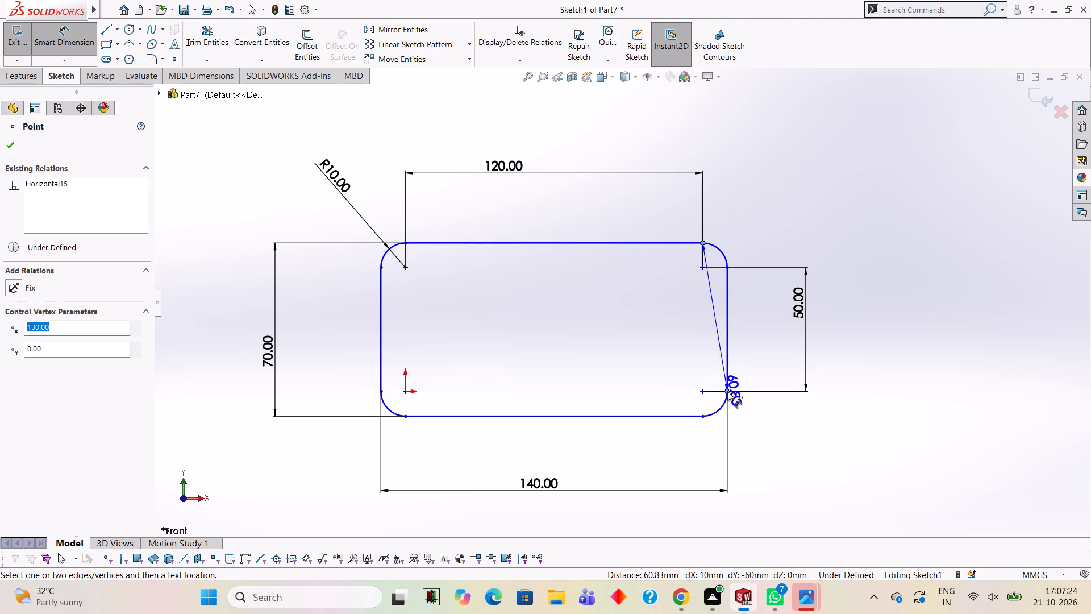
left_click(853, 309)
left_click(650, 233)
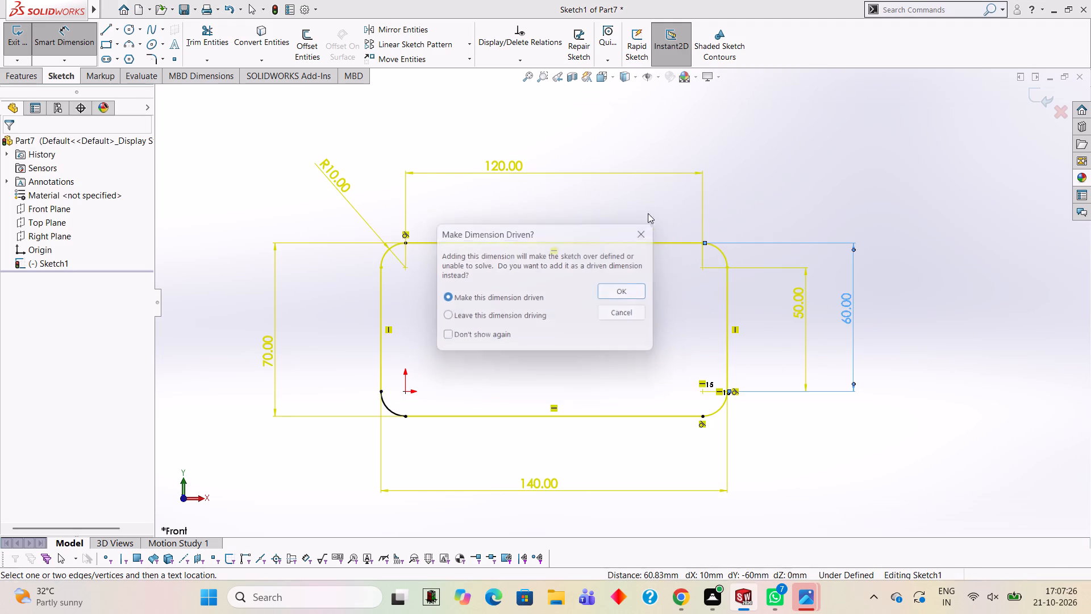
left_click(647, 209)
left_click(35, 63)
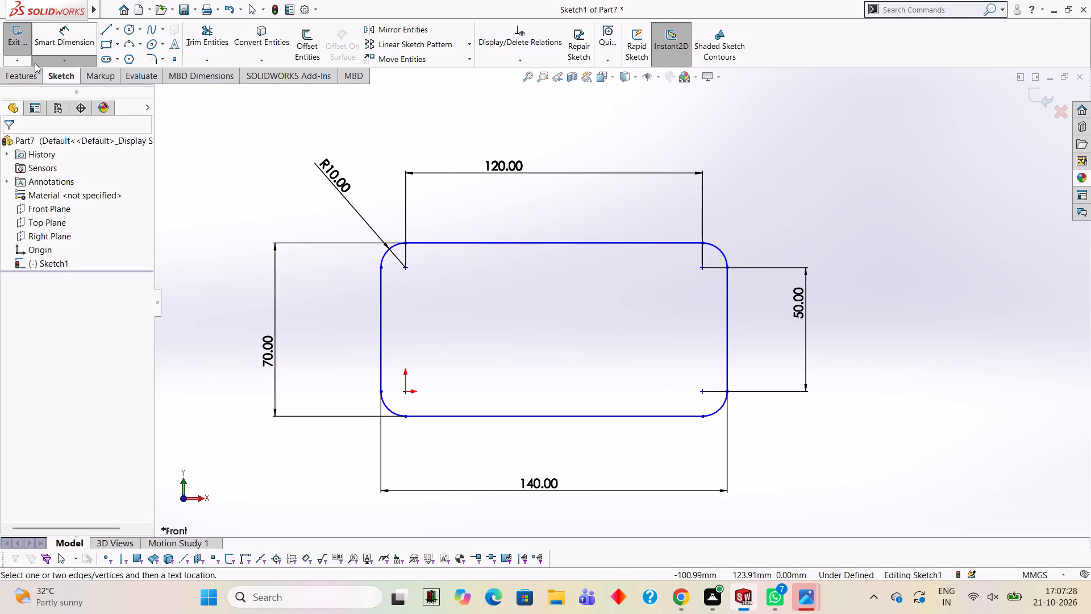
Extrude the rounded-rectangle region as a blind boss to a depth of 7 mm in the reversed direction.
left_click(16, 80)
left_click(28, 42)
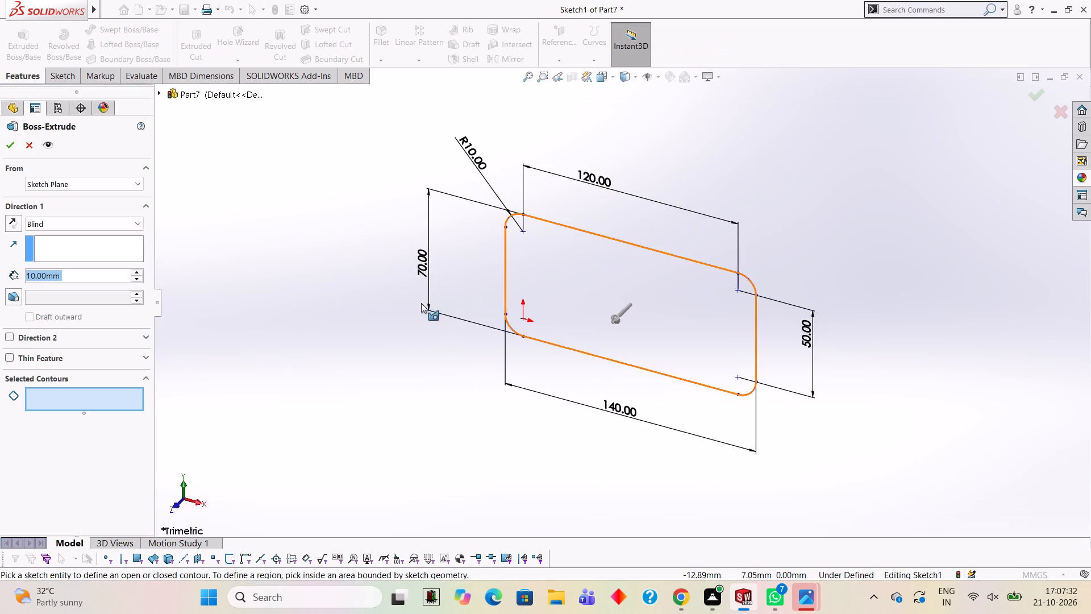
left_click(7, 228)
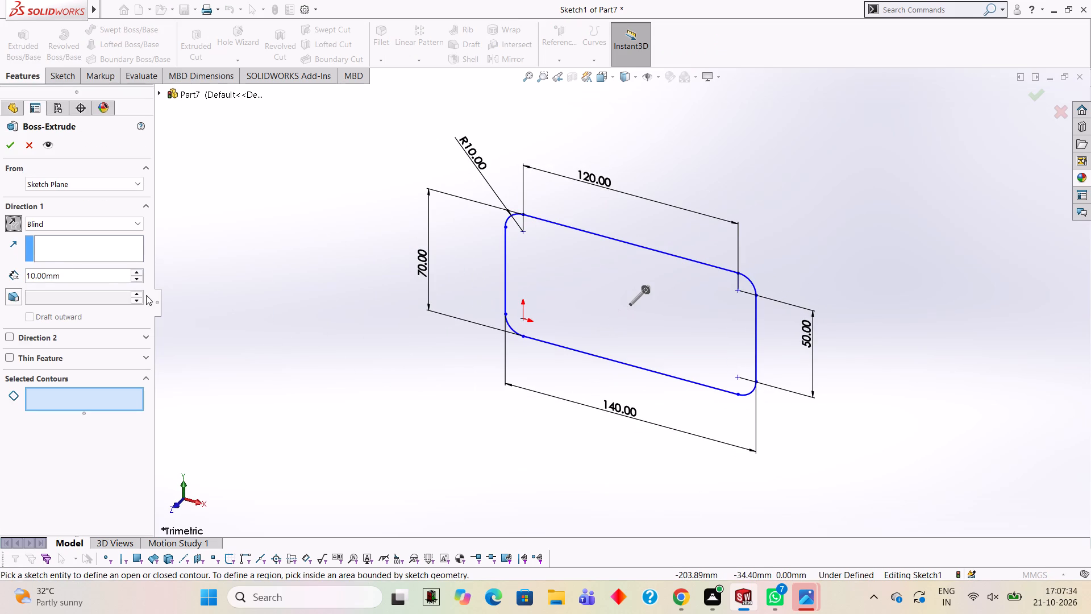
left_click(106, 272)
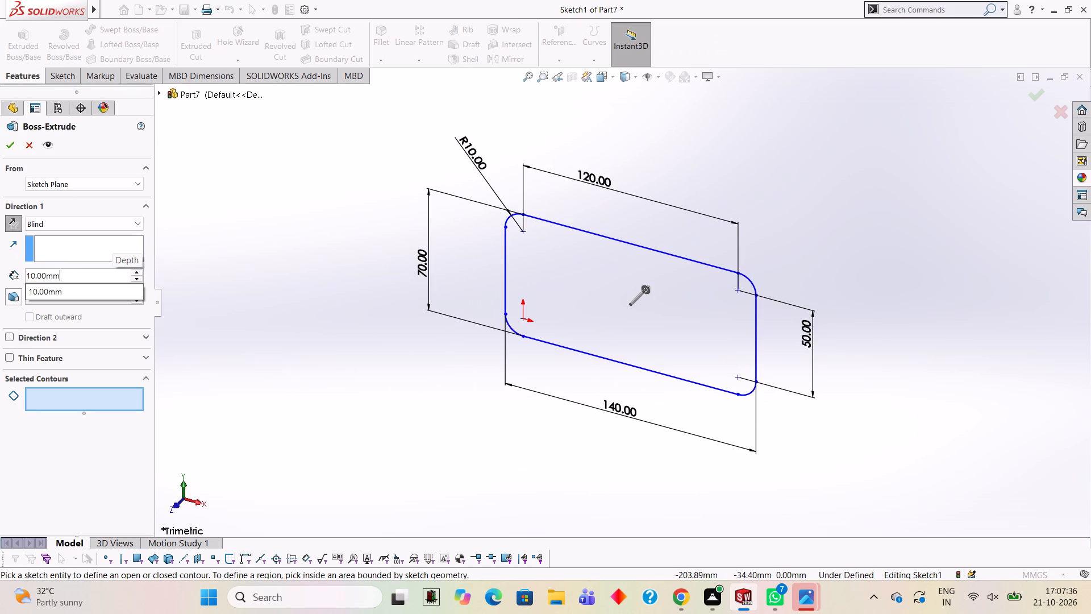
key("BackSpace")
key("BackSpace")
key("BackSpace")
key("BackSpace")
key("BackSpace")
key("BackSpace")
key("BackSpace")
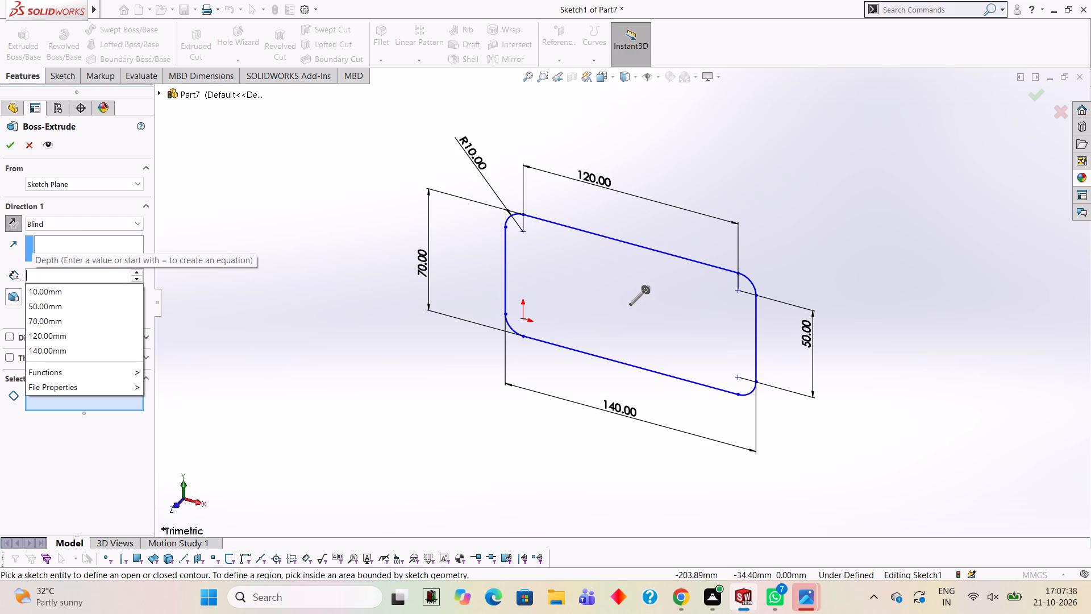
key("7")
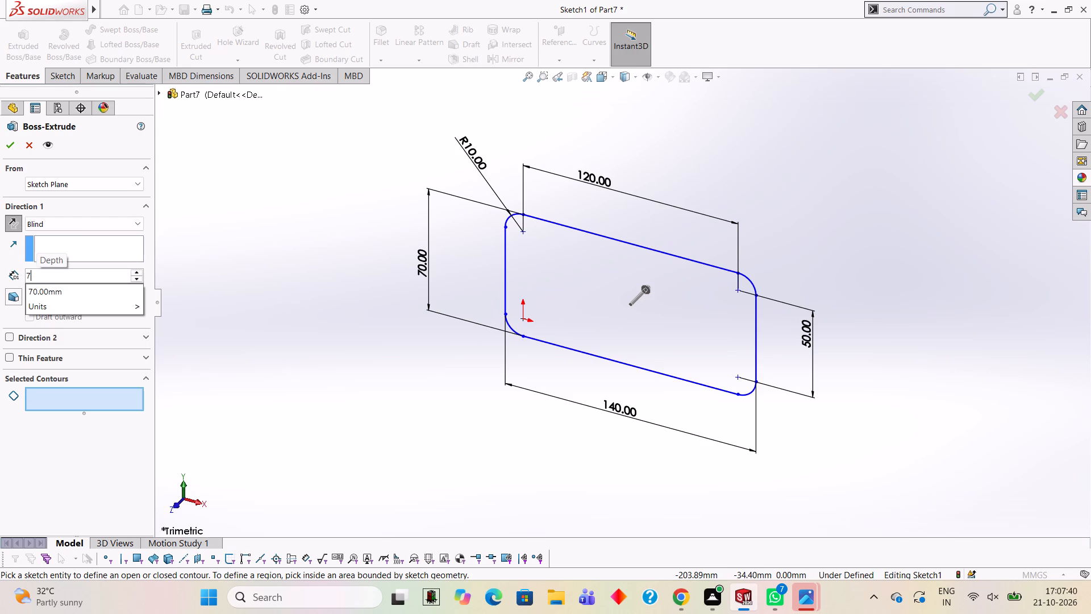
key("Return")
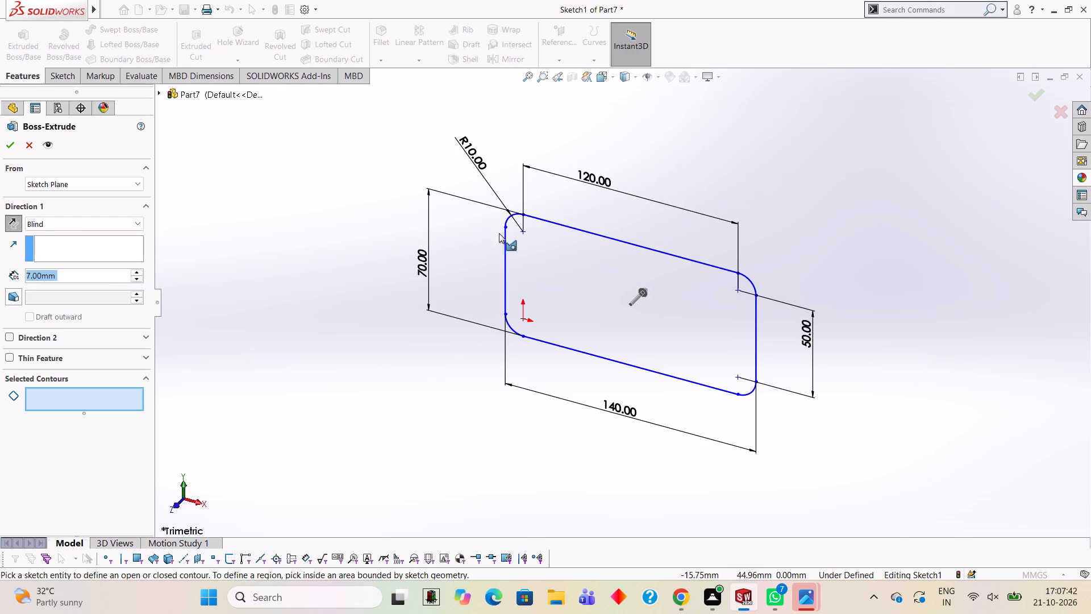
left_click(551, 264)
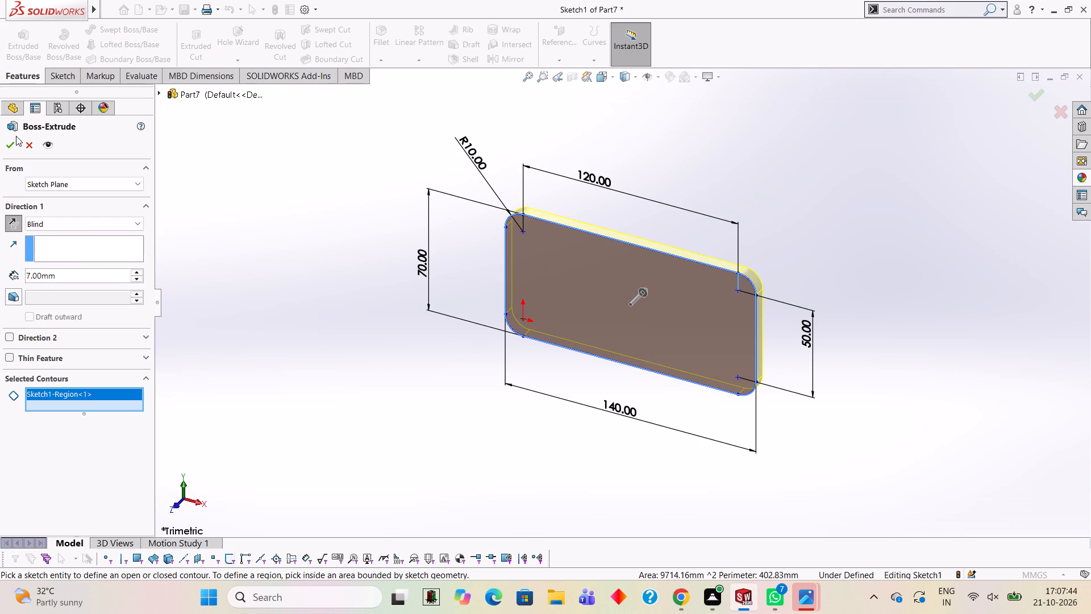
left_click(9, 141)
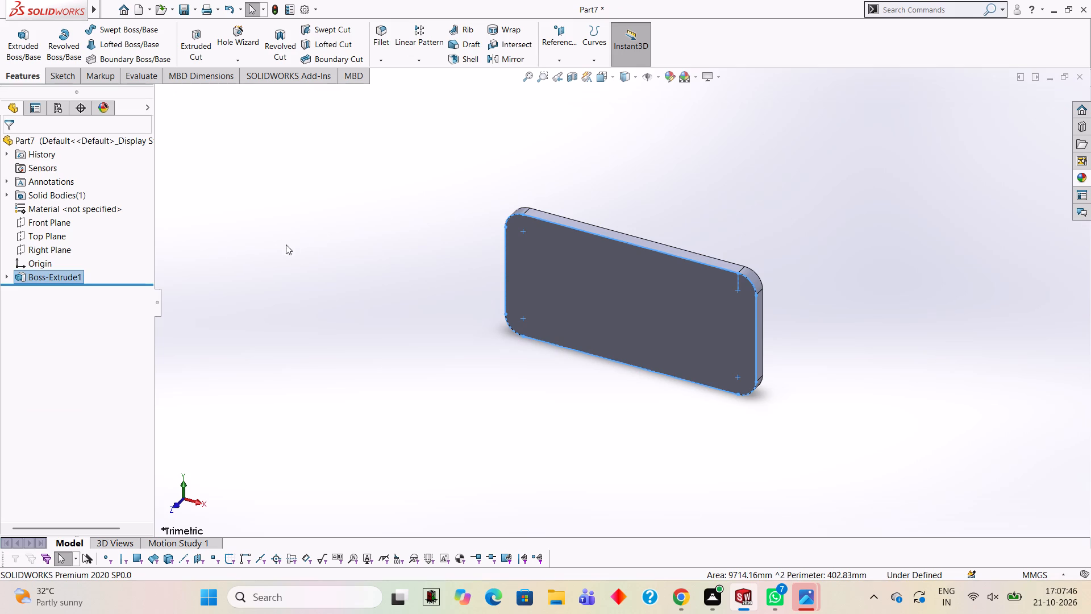
left_click(309, 244)
Start a sketch on the plate's large front face.
middle_click_drag(617, 345, 622, 269)
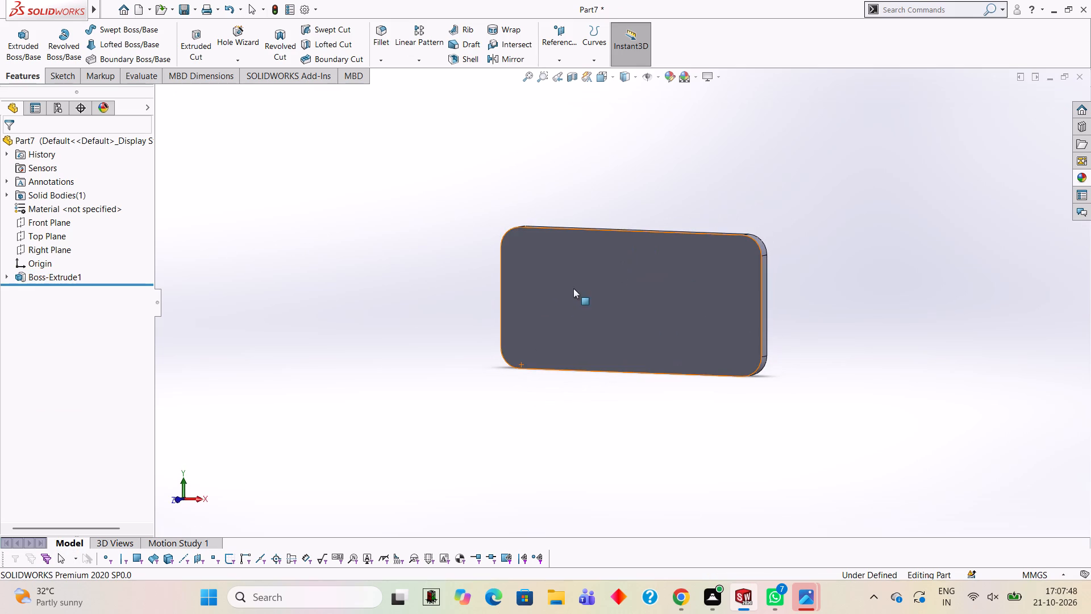
middle_click_drag(708, 303, 712, 331)
left_click(653, 291)
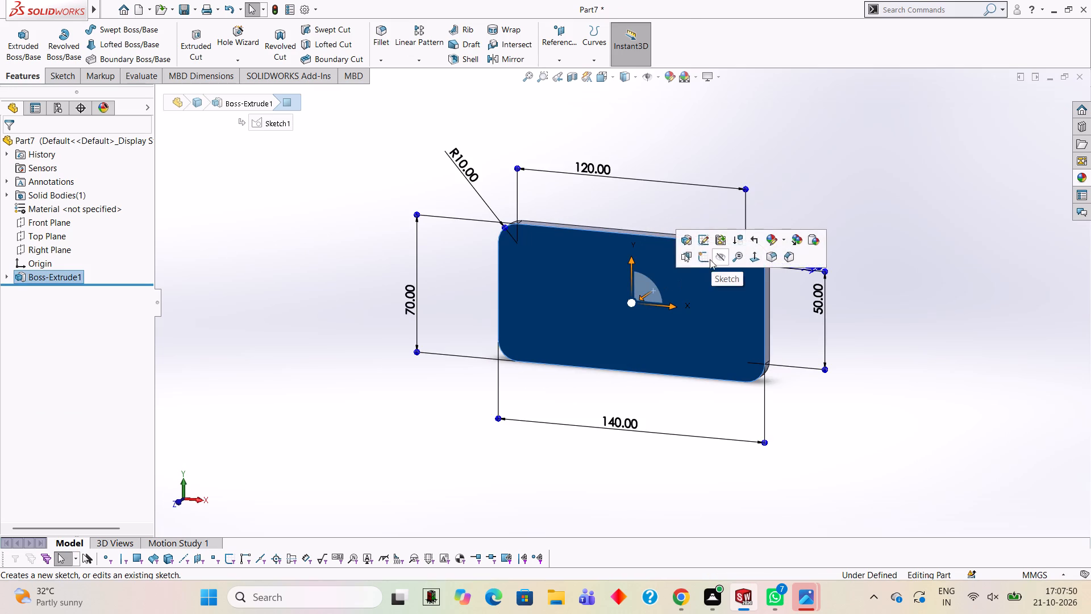
left_click(700, 256)
key("ctrl+8")
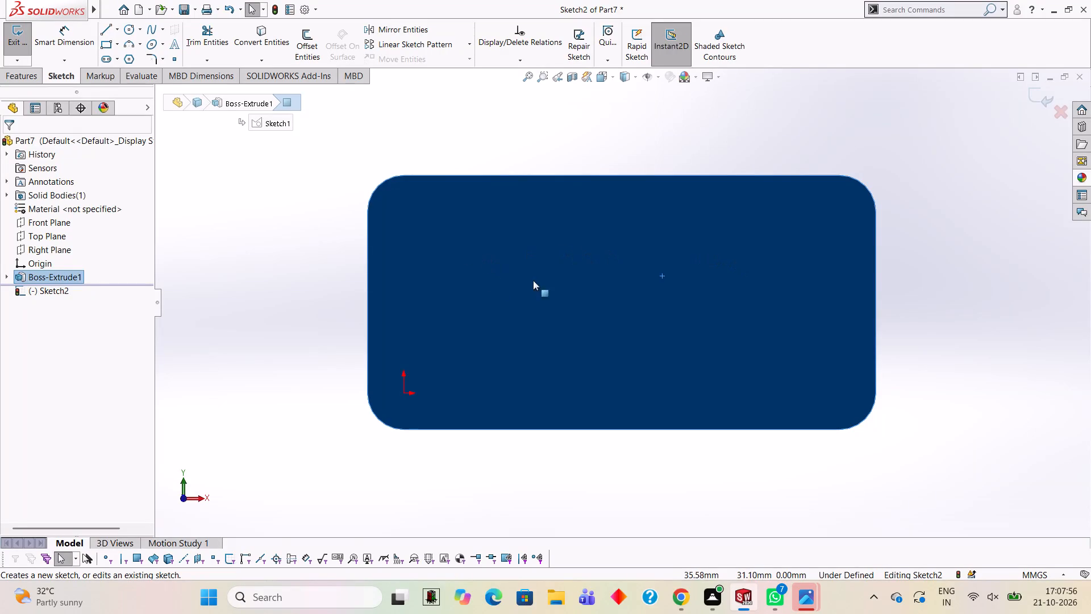
Draw a circle of 5 mm radius centred on the centre of the plate's upper-left corner arc.
left_click(128, 30)
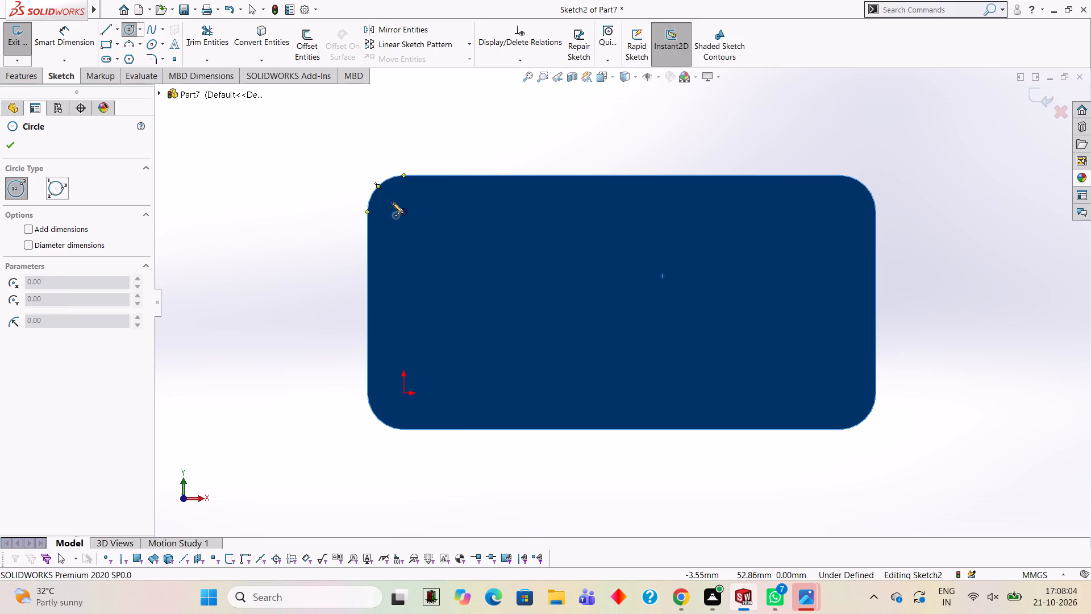
left_click(404, 212)
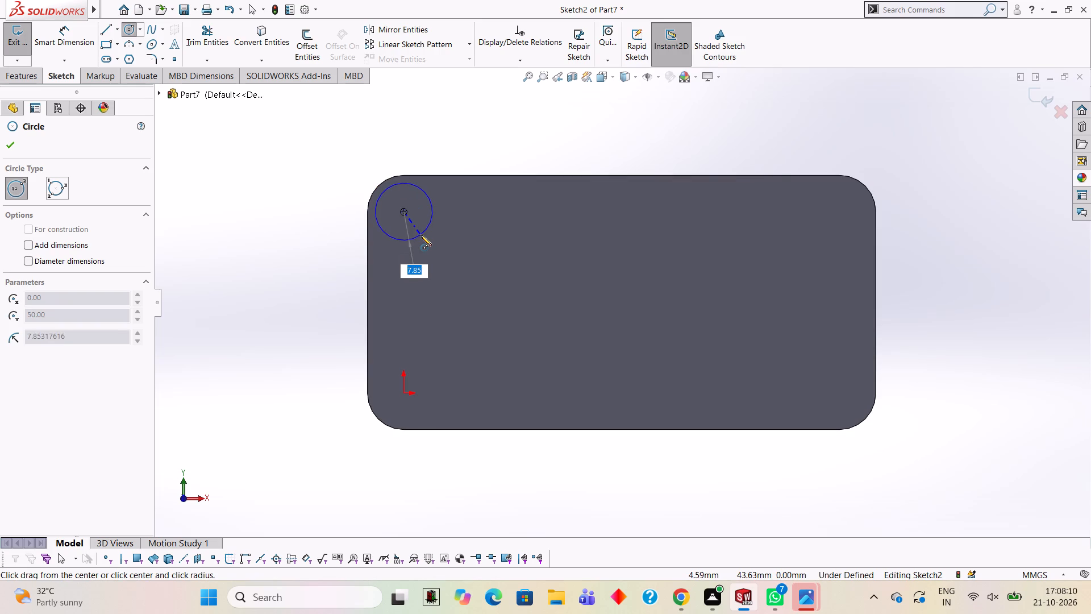
key("5")
key("Return")
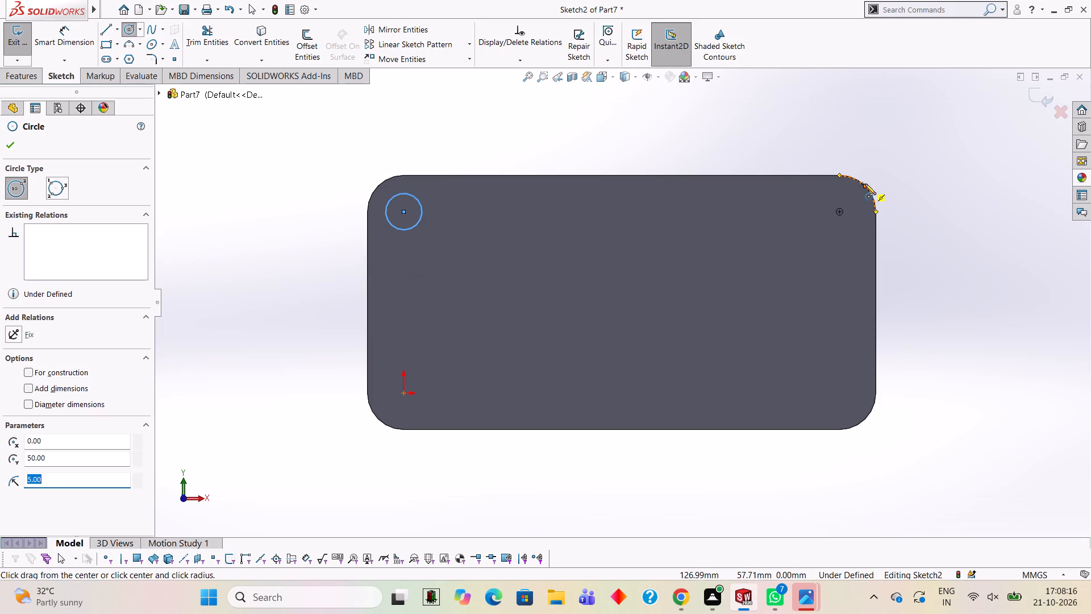
Draw 5 mm radius circles centred on the plate's upper-right, lower-right and lower-left corner arc centres.
left_click(838, 212)
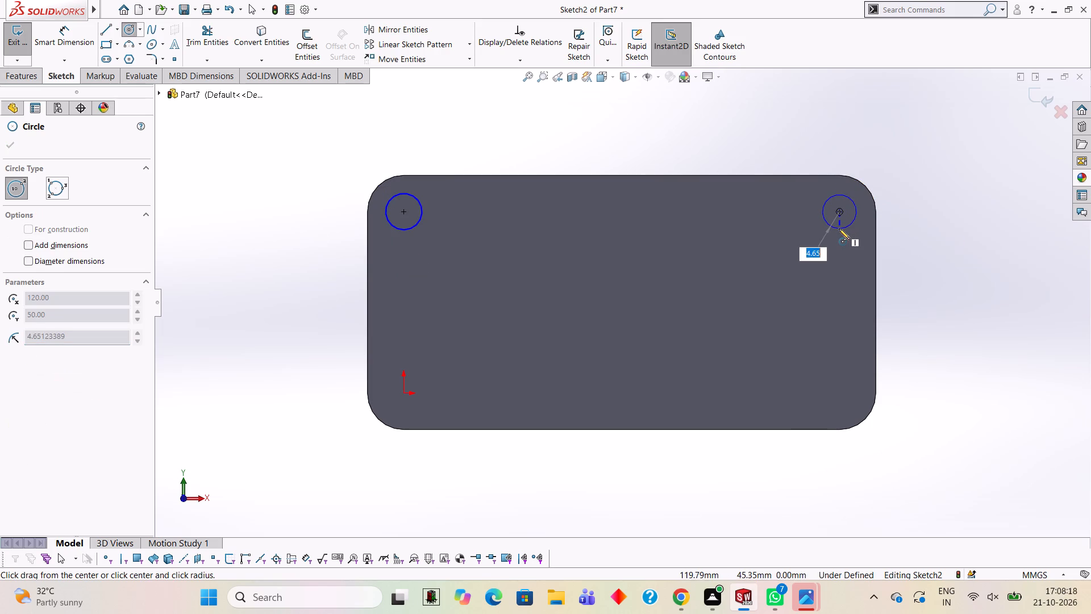
key("5")
key("Return")
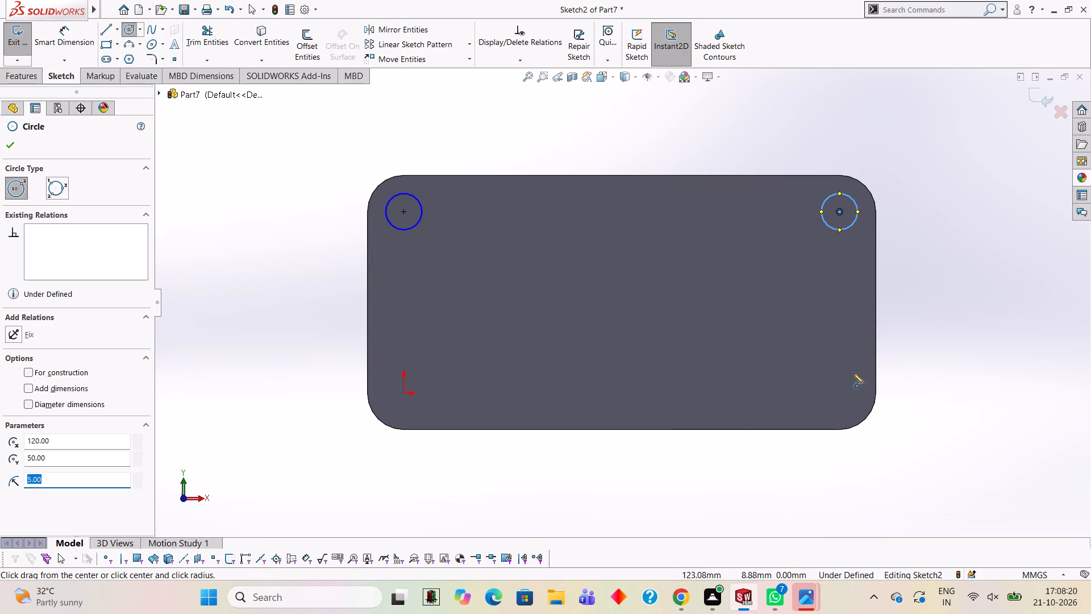
left_click(840, 392)
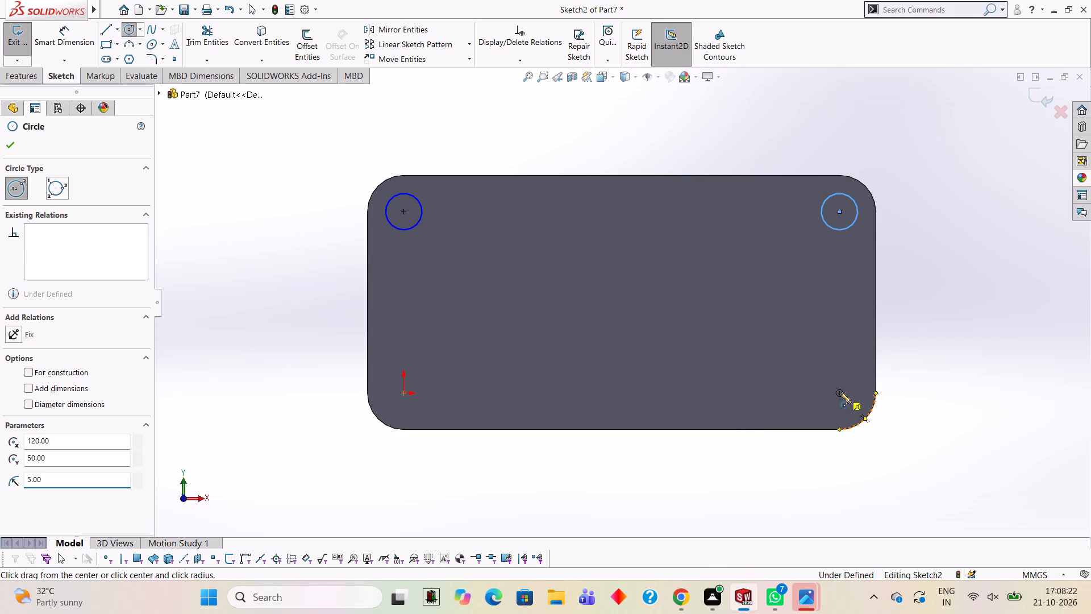
key("5")
key("Return")
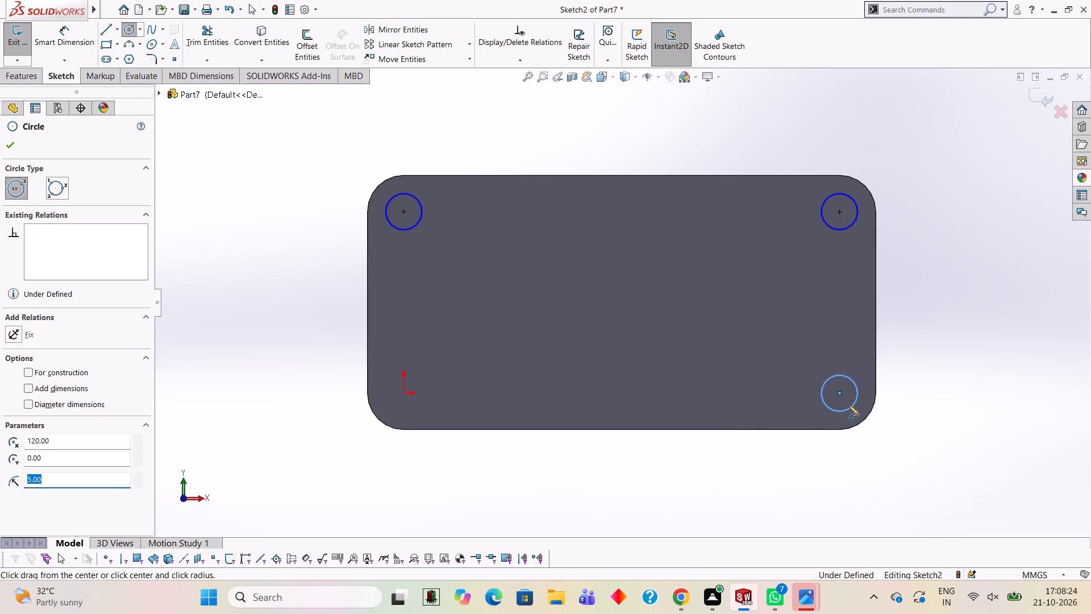
left_click(403, 391)
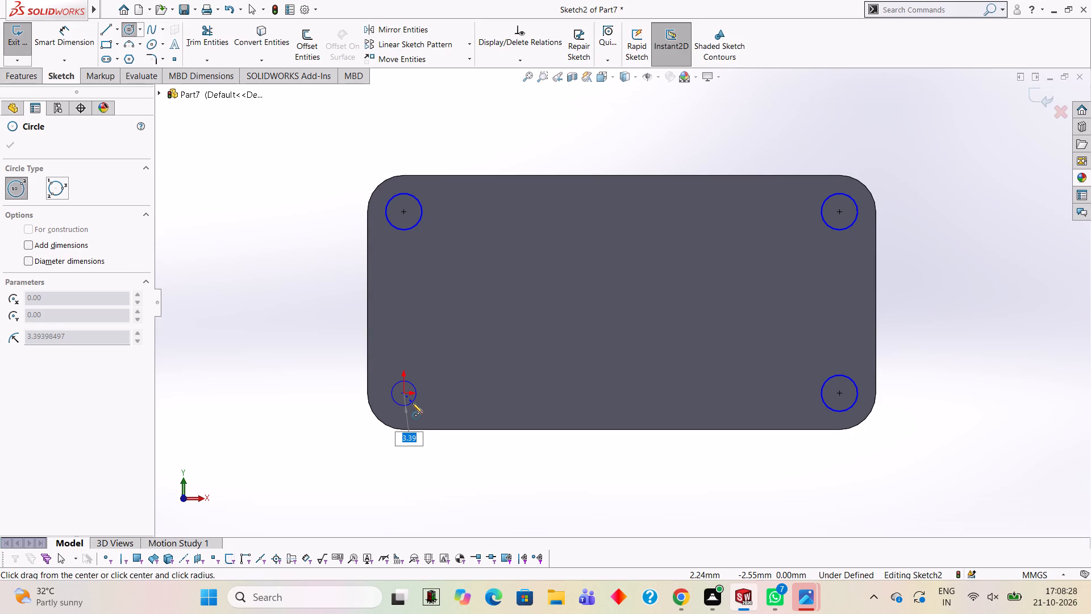
key("5")
key("Return")
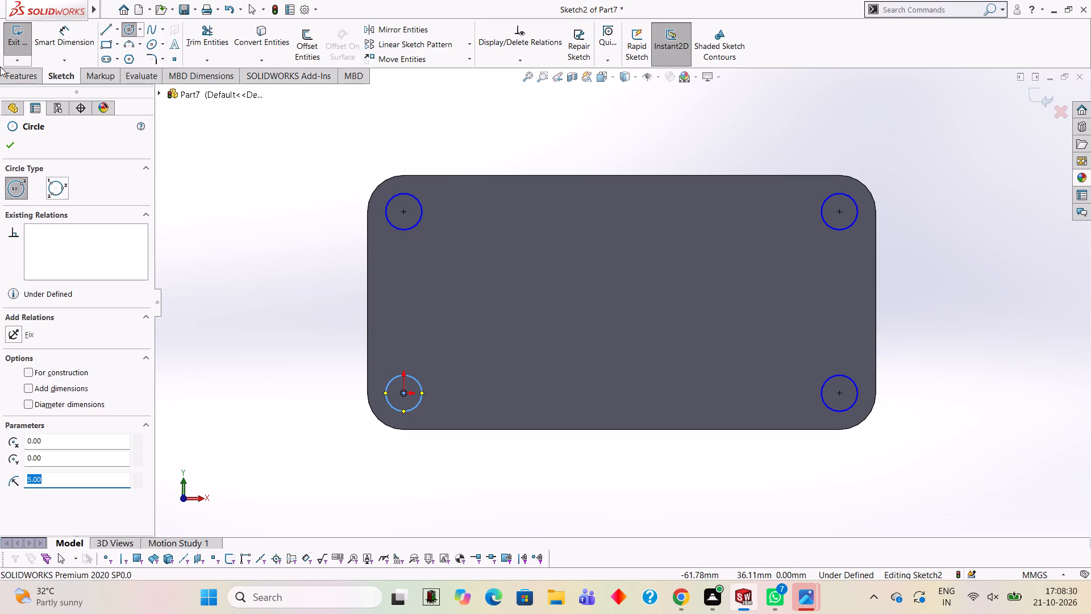
Cut-extrude the four corner circles to make holes in the plate.
left_click(14, 79)
left_click(189, 54)
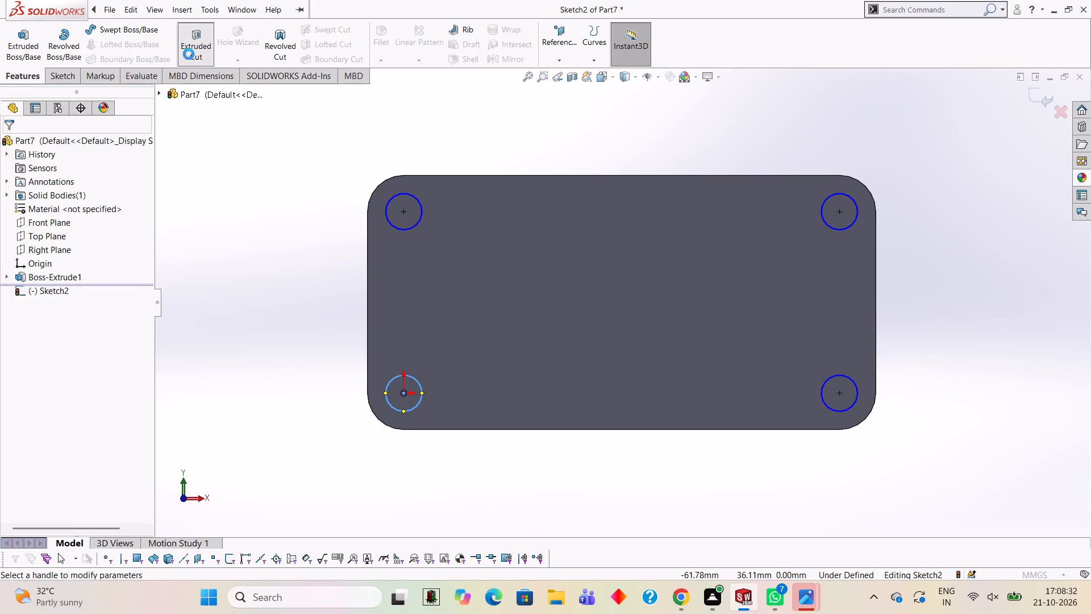
left_click(11, 136)
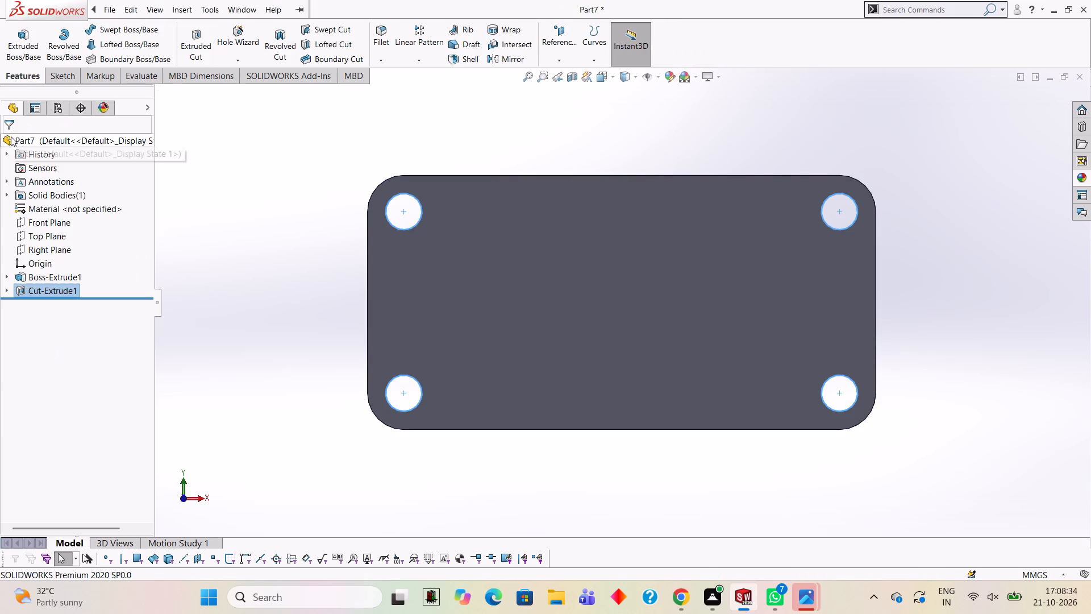
left_click(180, 196)
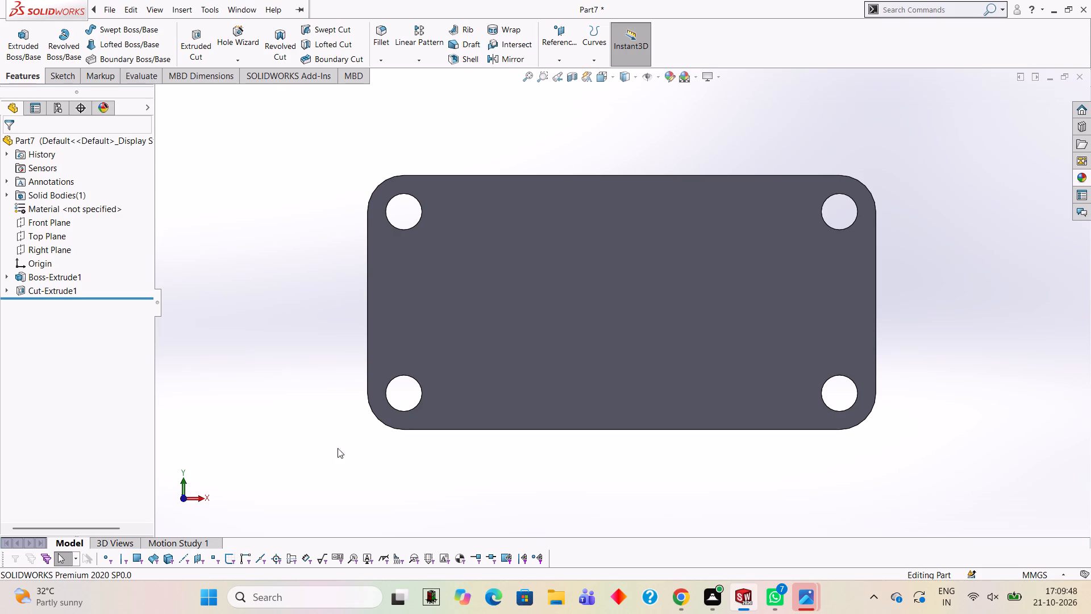
Start a sketch on the plate's long, flat lower side face and view it face-on.
middle_click_drag(630, 359, 617, 263)
middle_click_drag(678, 428, 685, 348)
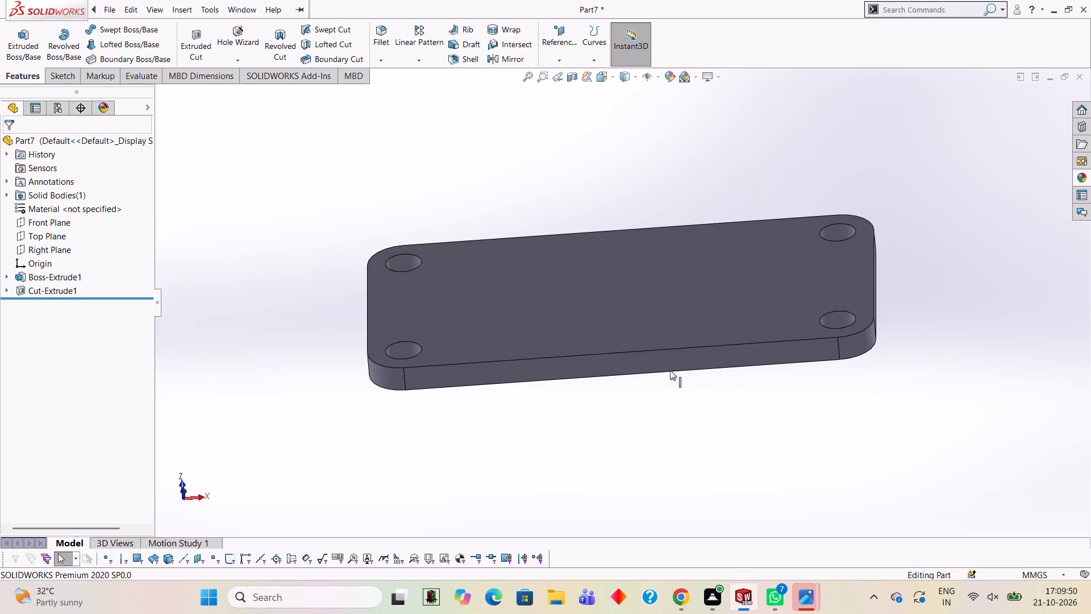
left_click(637, 363)
left_click(689, 333)
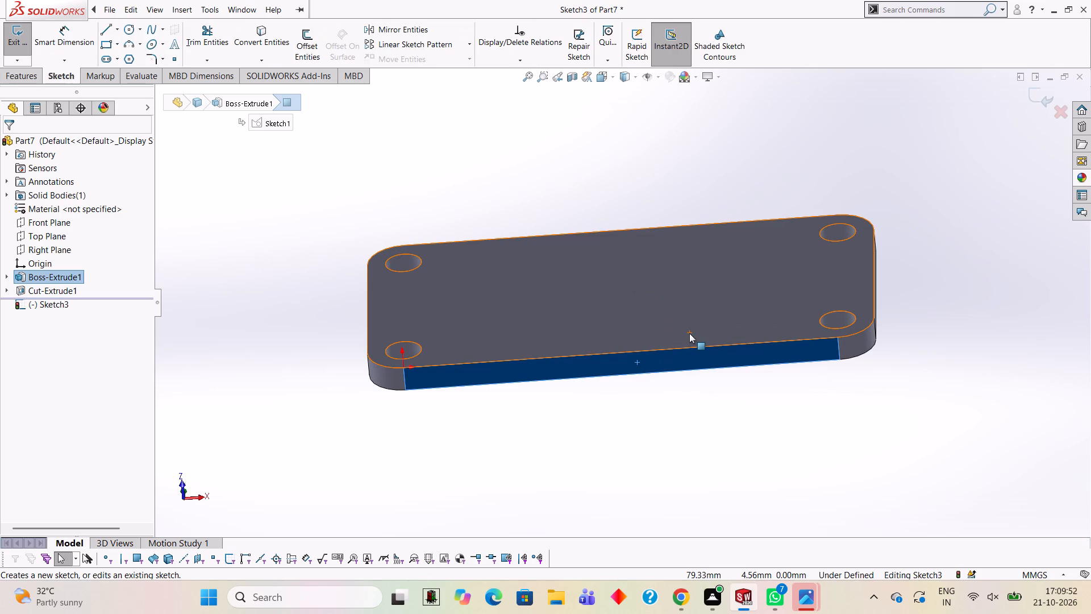
key("ctrl+8")
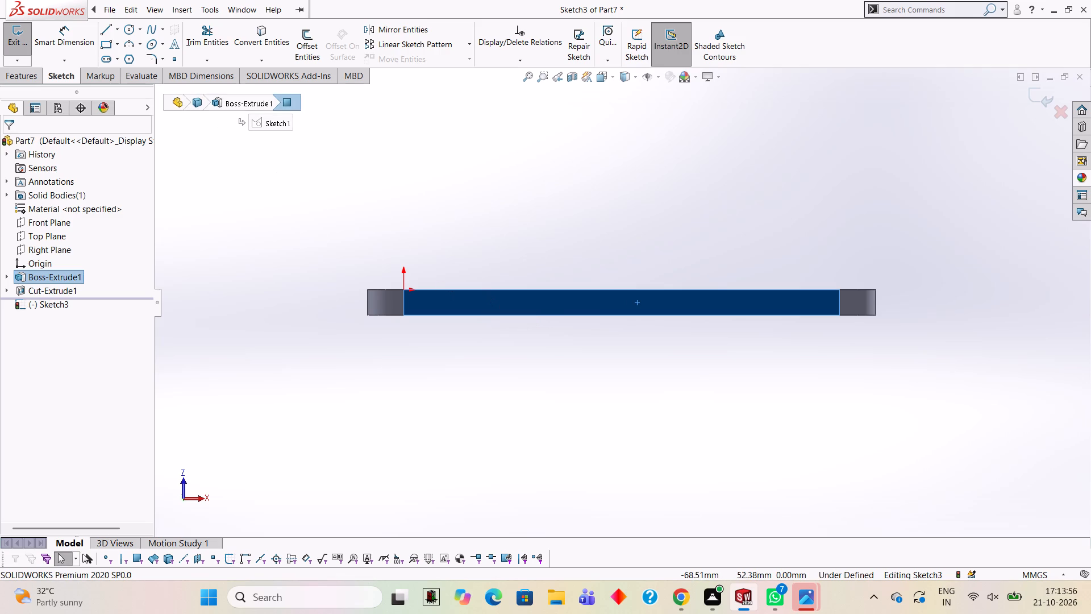
Draw a 50 mm line from the top edge's midpoint toward the origin, continuing with an inward-slanting line about 46 mm long.
left_click(109, 30)
left_click(622, 290)
type("50")
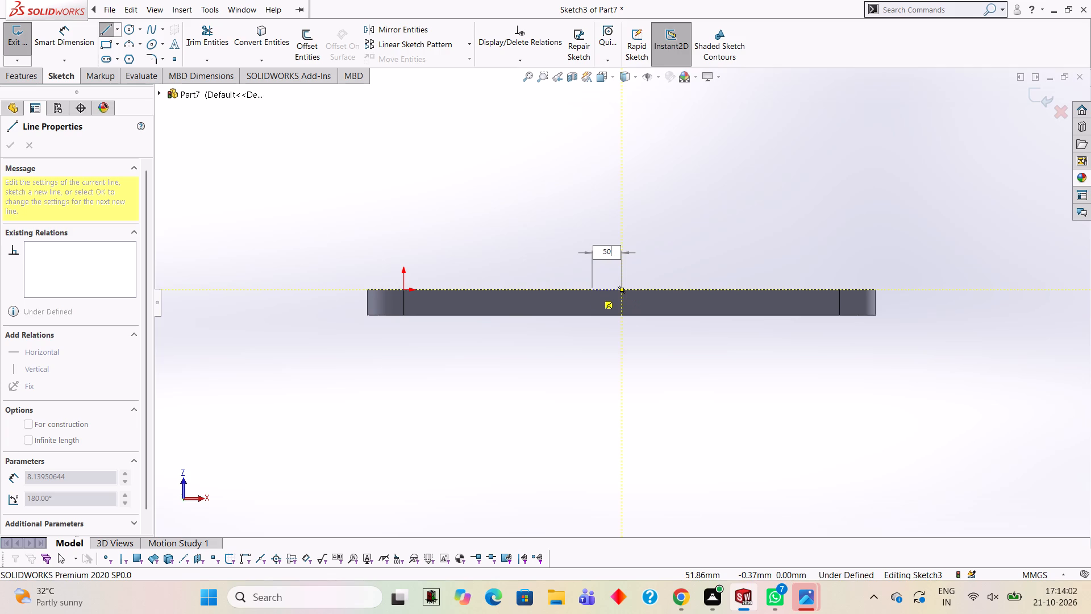
key("Return")
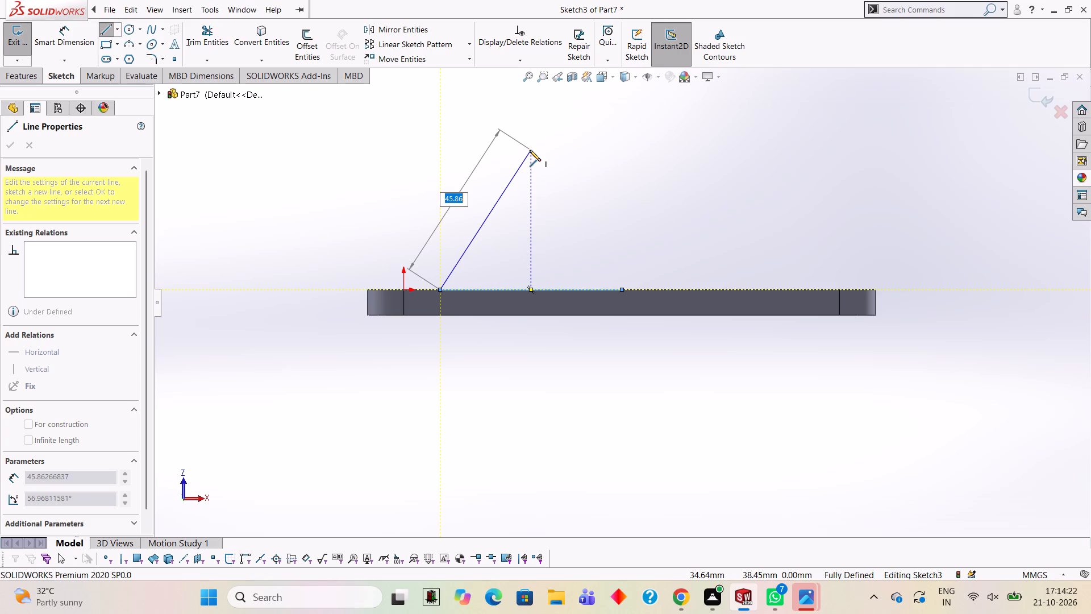
left_click(530, 150)
key("Escape")
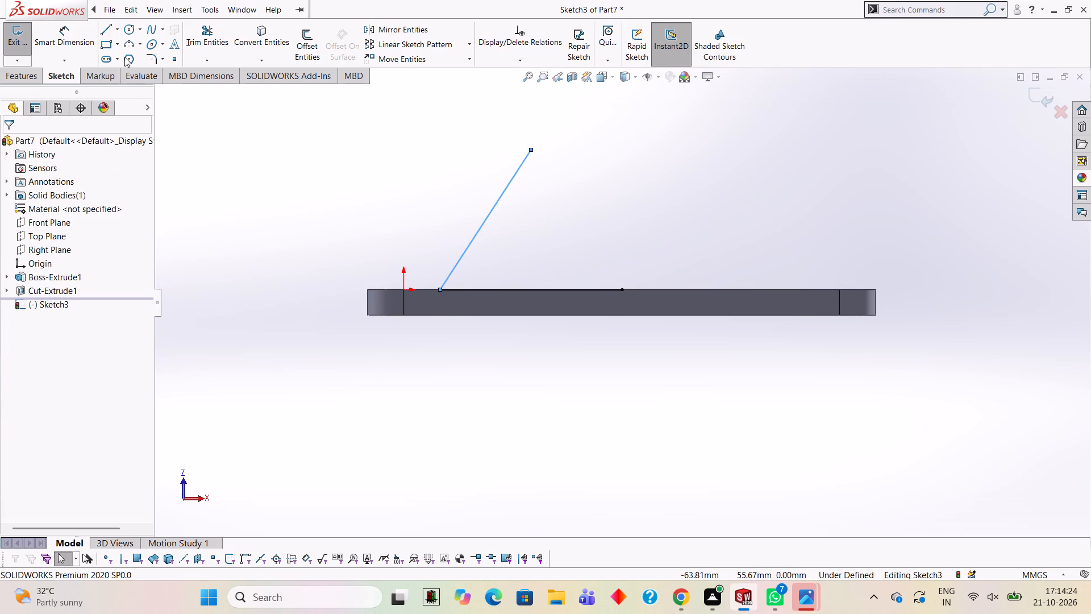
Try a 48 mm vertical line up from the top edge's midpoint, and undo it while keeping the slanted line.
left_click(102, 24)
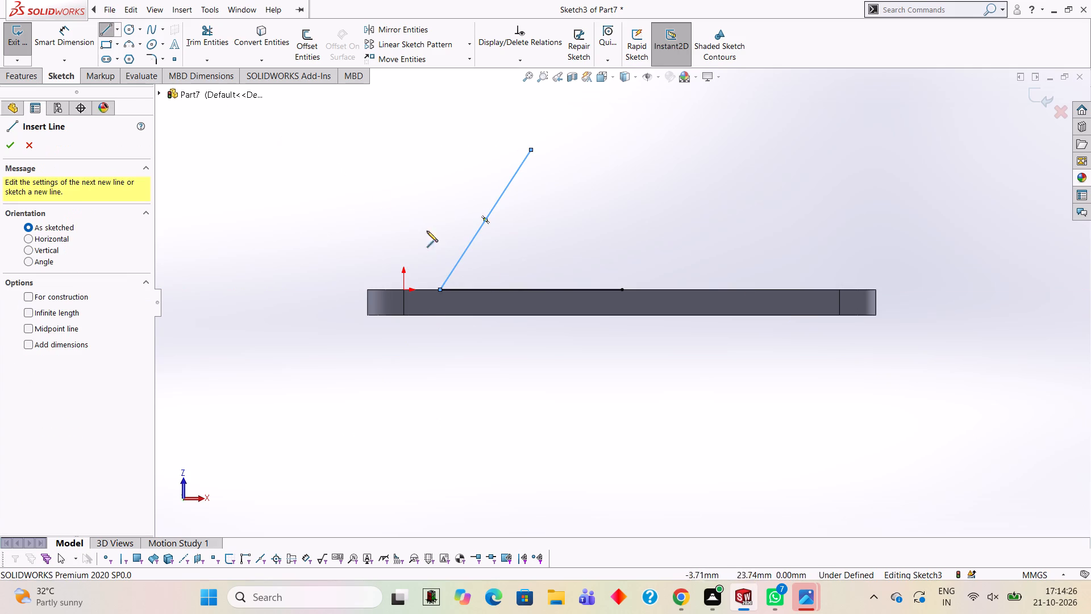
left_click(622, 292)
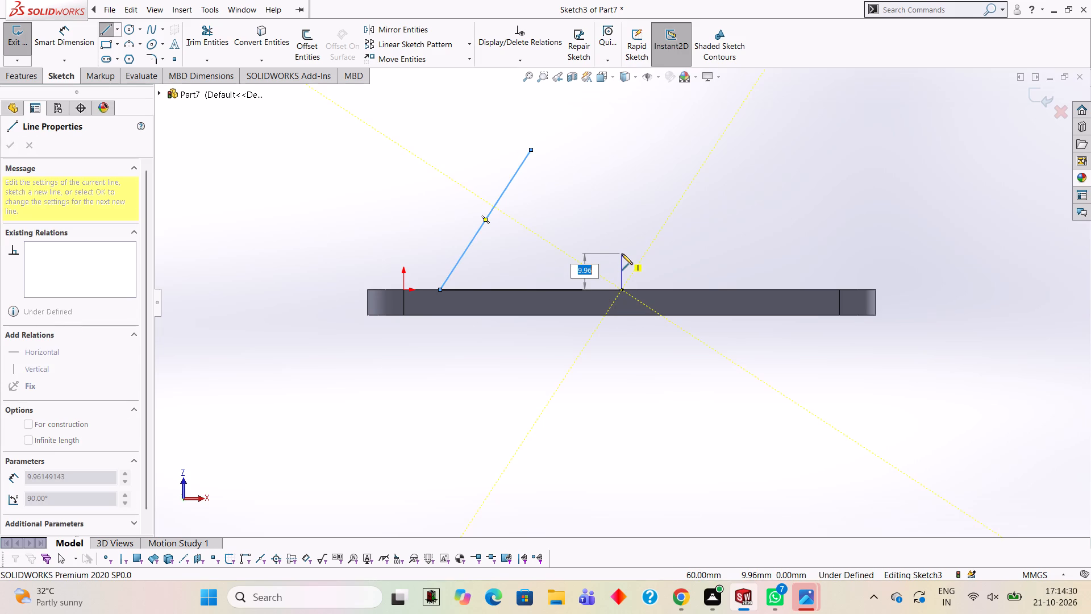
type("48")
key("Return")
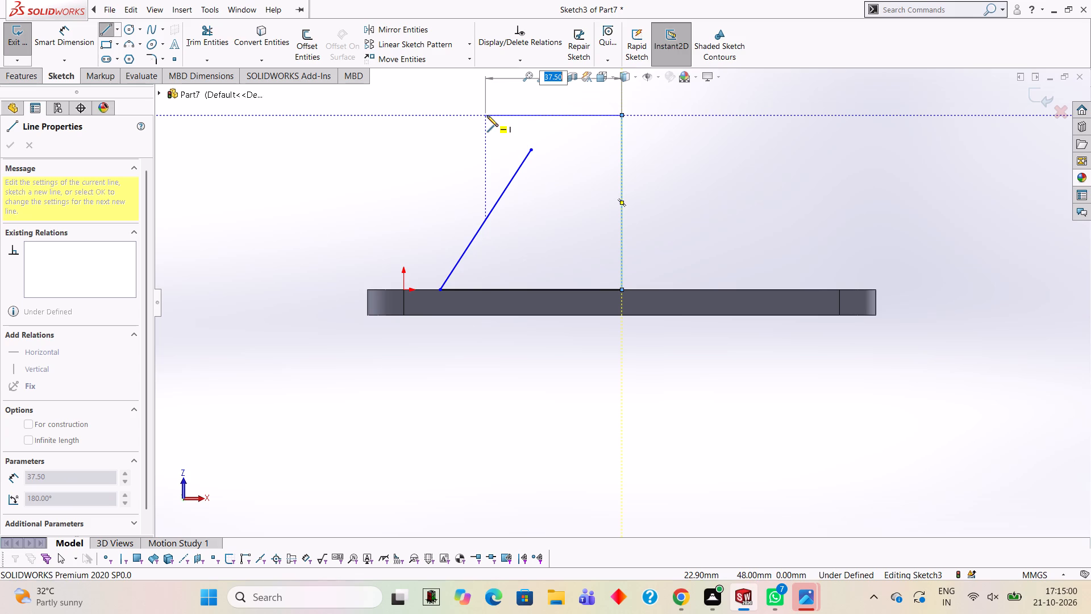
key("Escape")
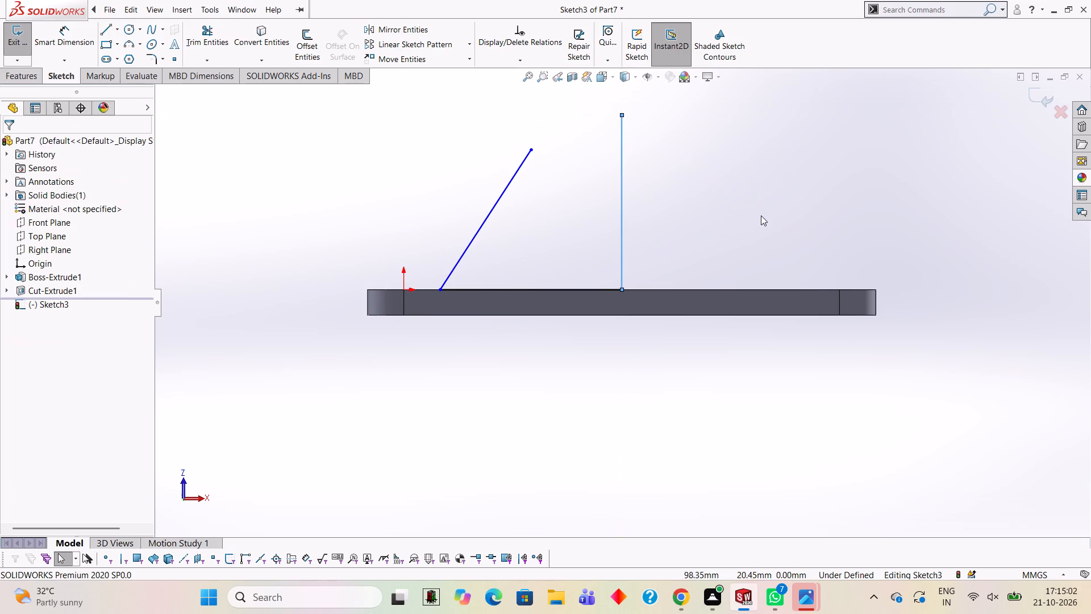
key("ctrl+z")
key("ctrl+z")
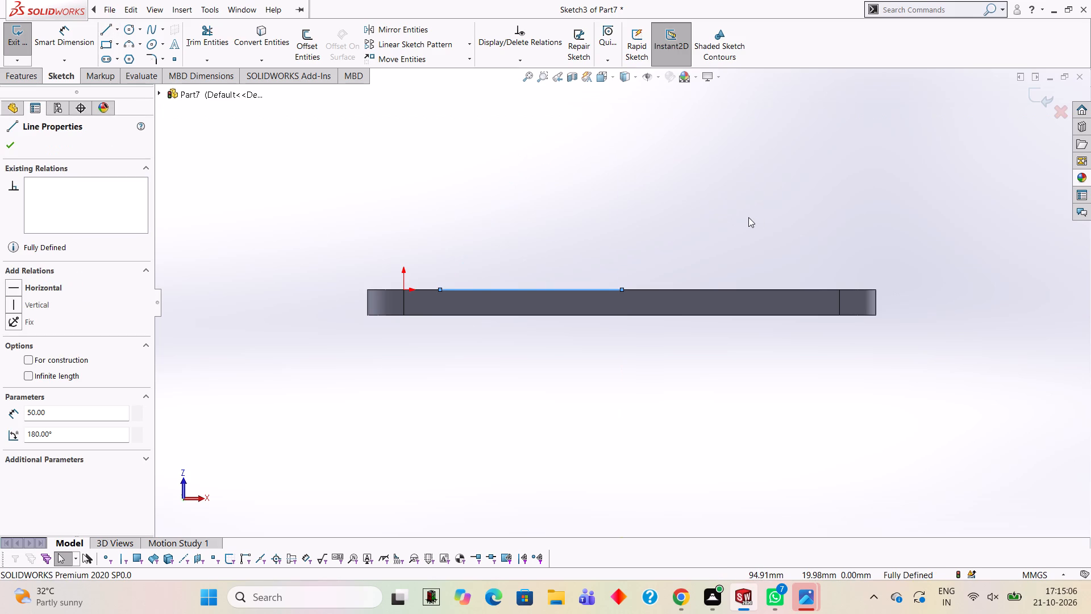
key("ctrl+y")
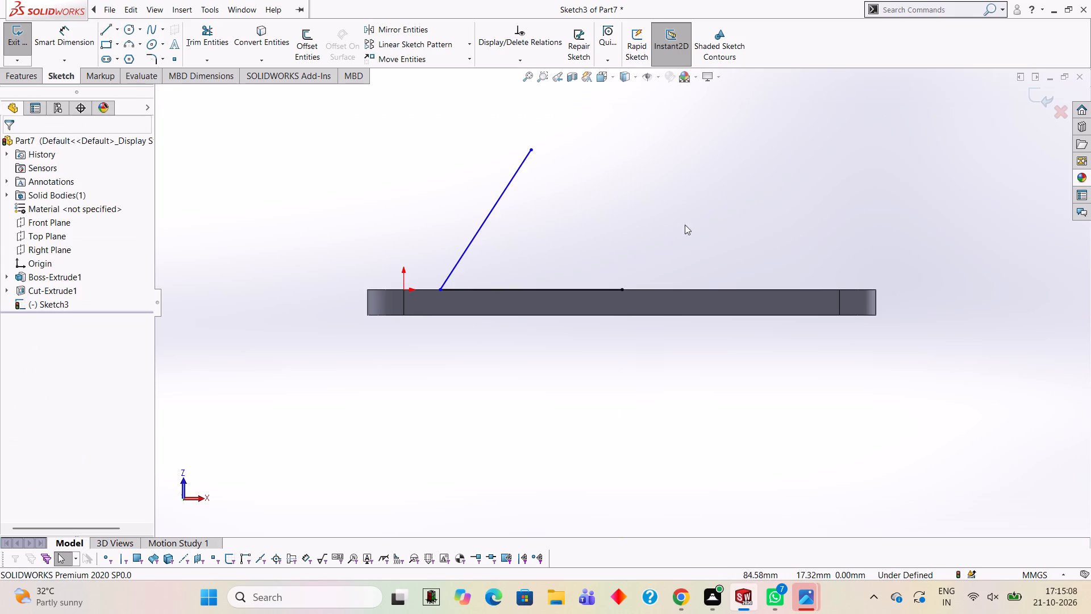
Draw a 48 mm vertical line up from the bottom edge's midpoint, plus a horizontal line from its top extending left past the slanted line.
left_click(106, 29)
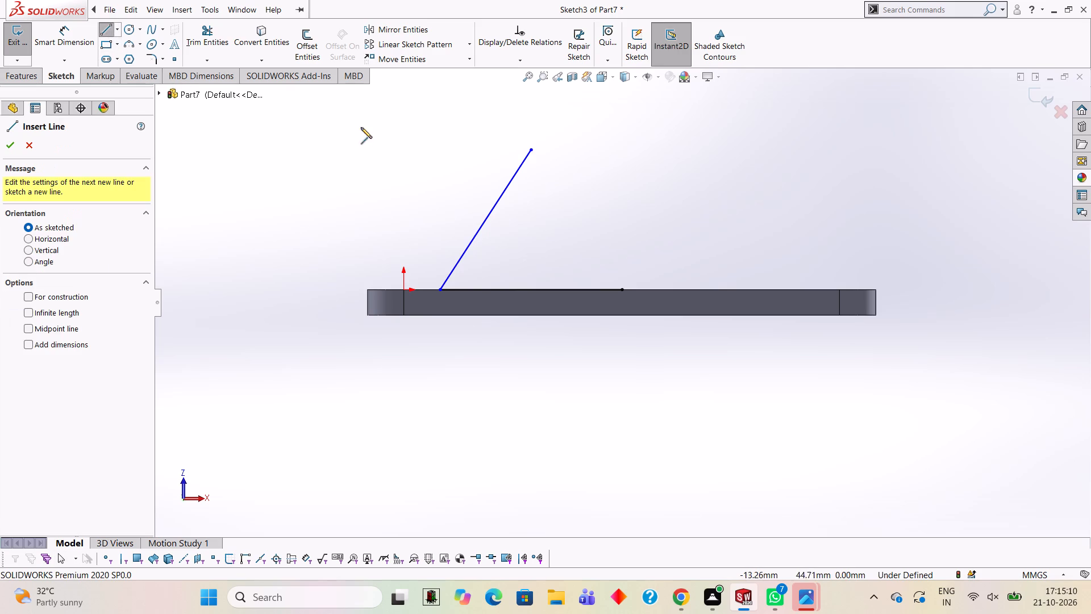
left_click(620, 316)
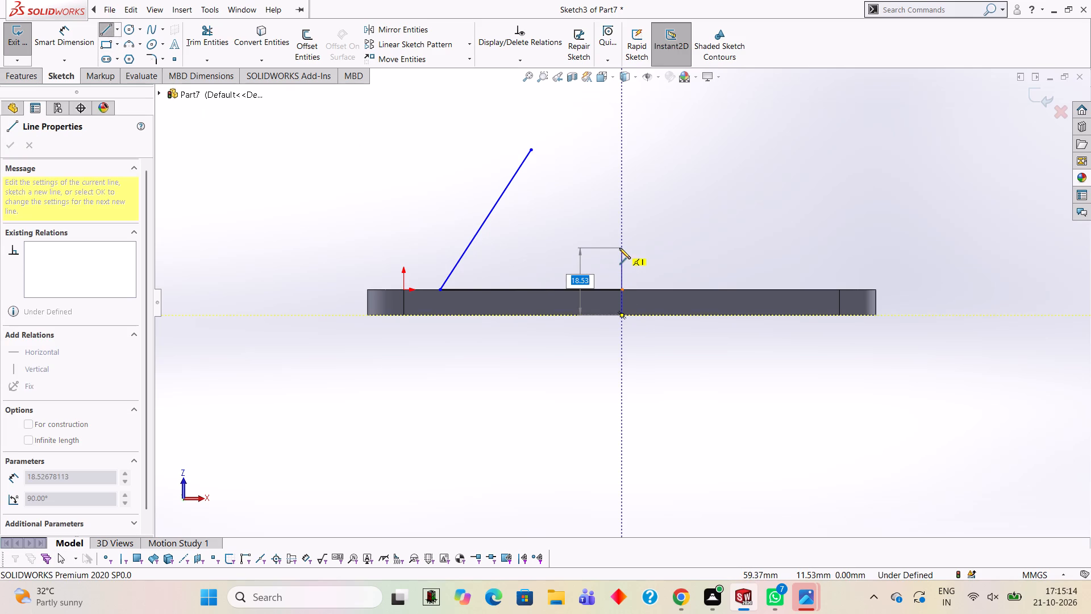
type("48")
key("Return")
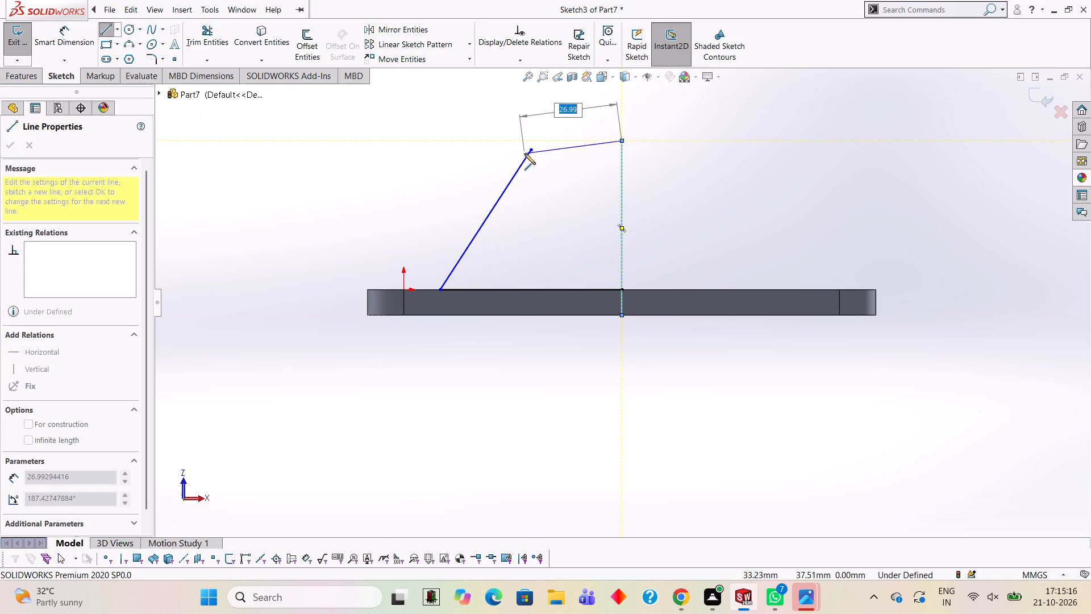
left_click(503, 139)
key("Escape")
key("Escape")
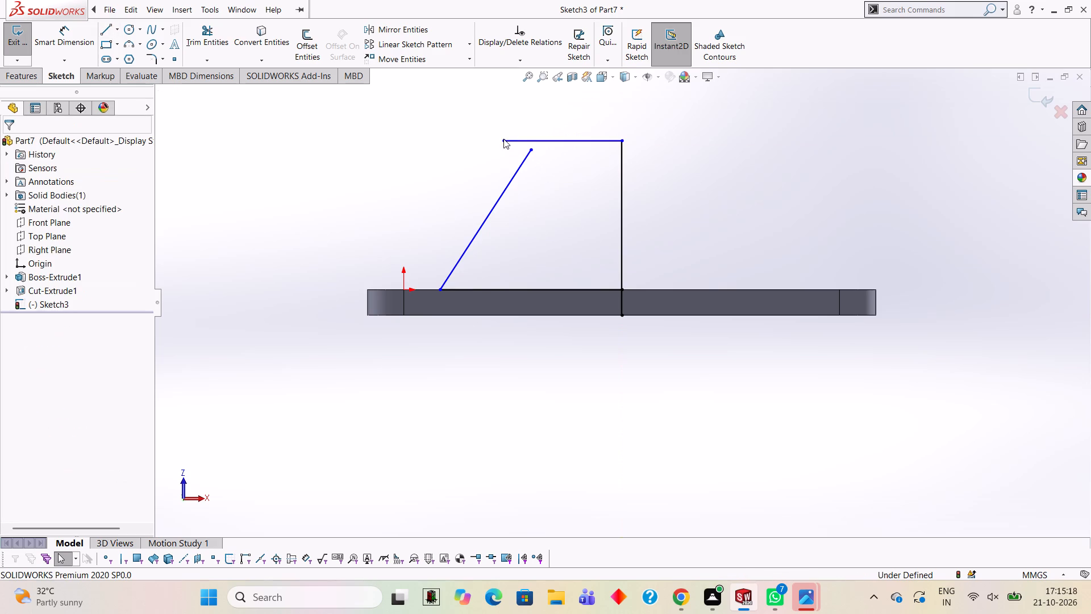
Outline the right half with a 50 mm base line, a slanted line about 48 mm long and a 25 mm line to the vertical's top.
left_click(109, 27)
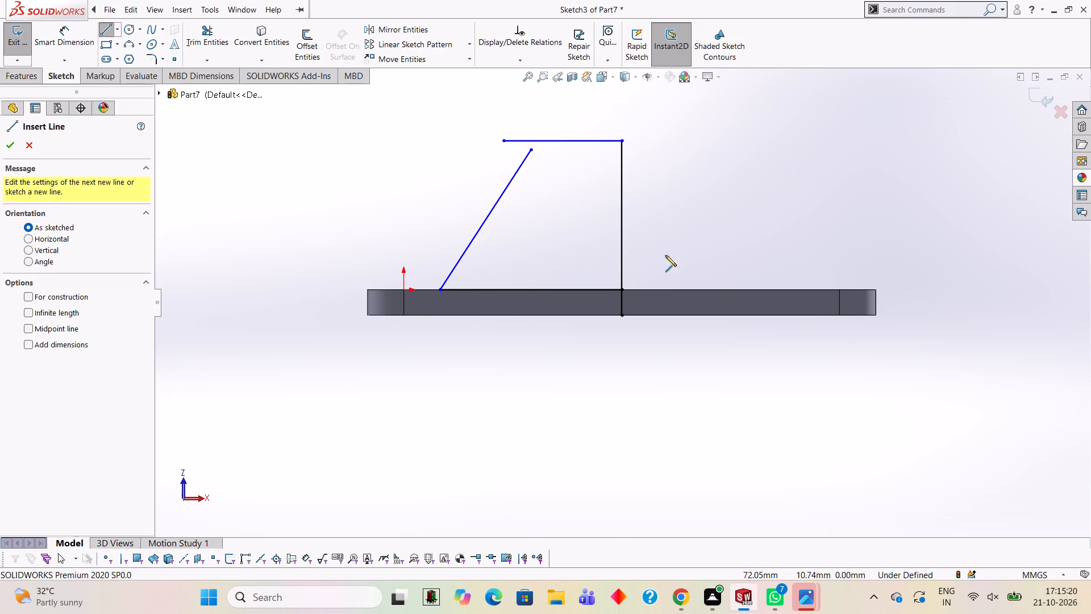
left_click(621, 289)
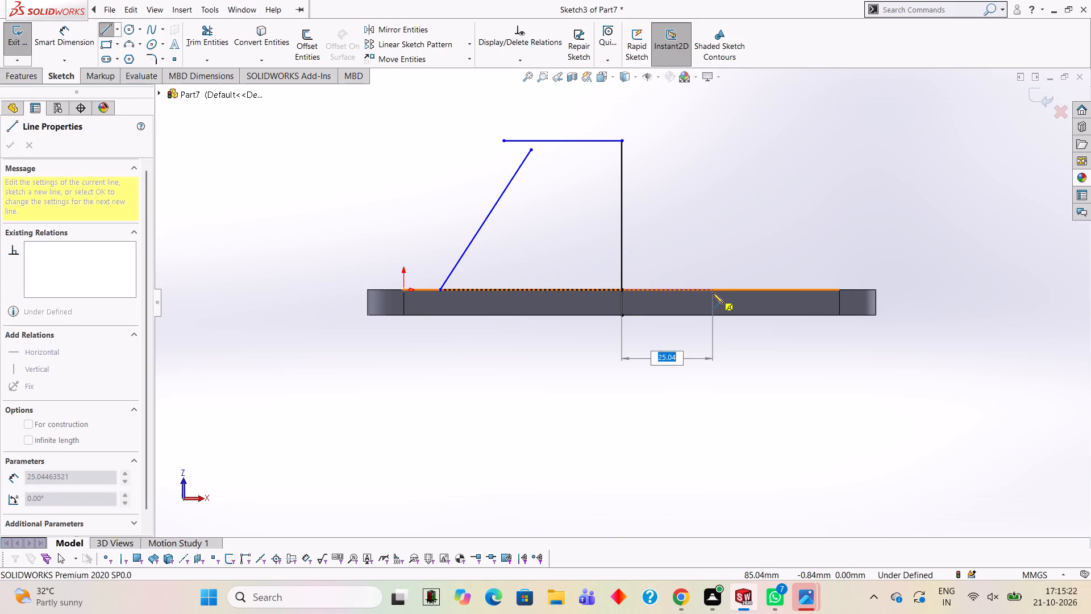
type("50")
key("Return")
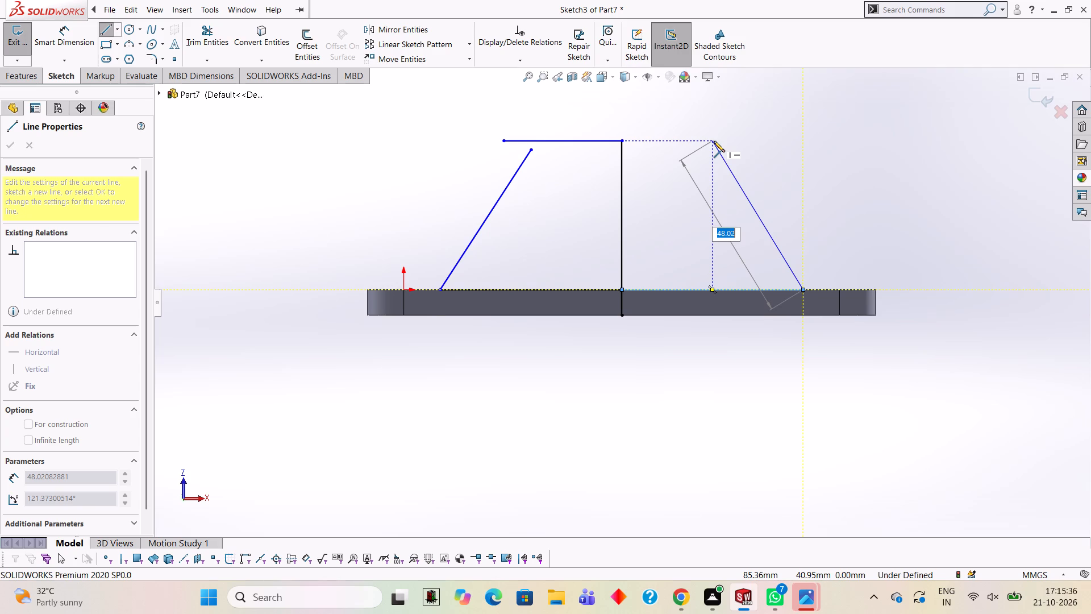
left_click(714, 141)
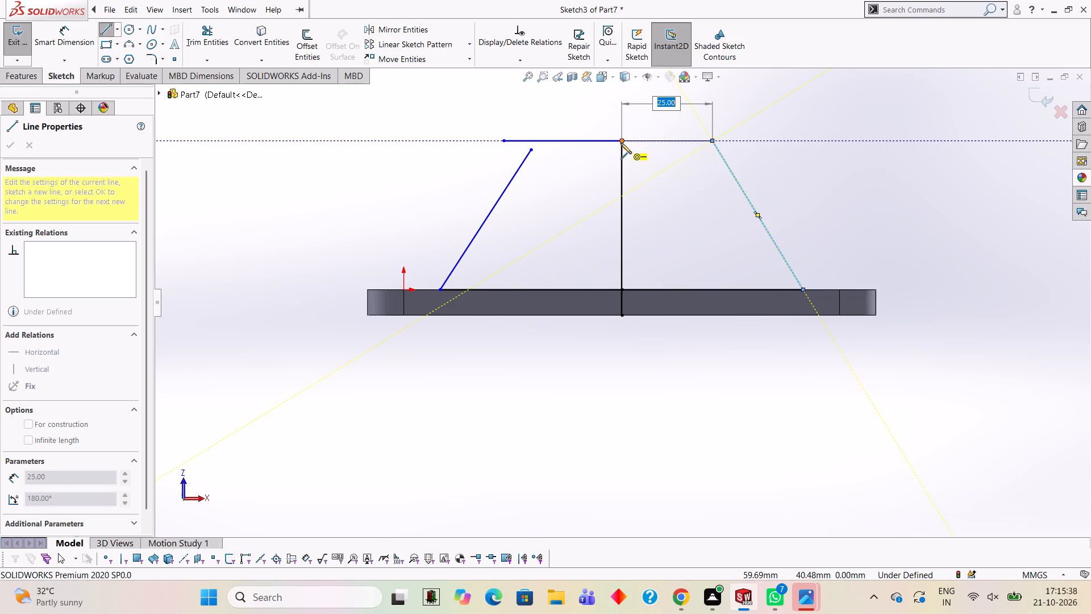
left_click(621, 143)
key("Escape")
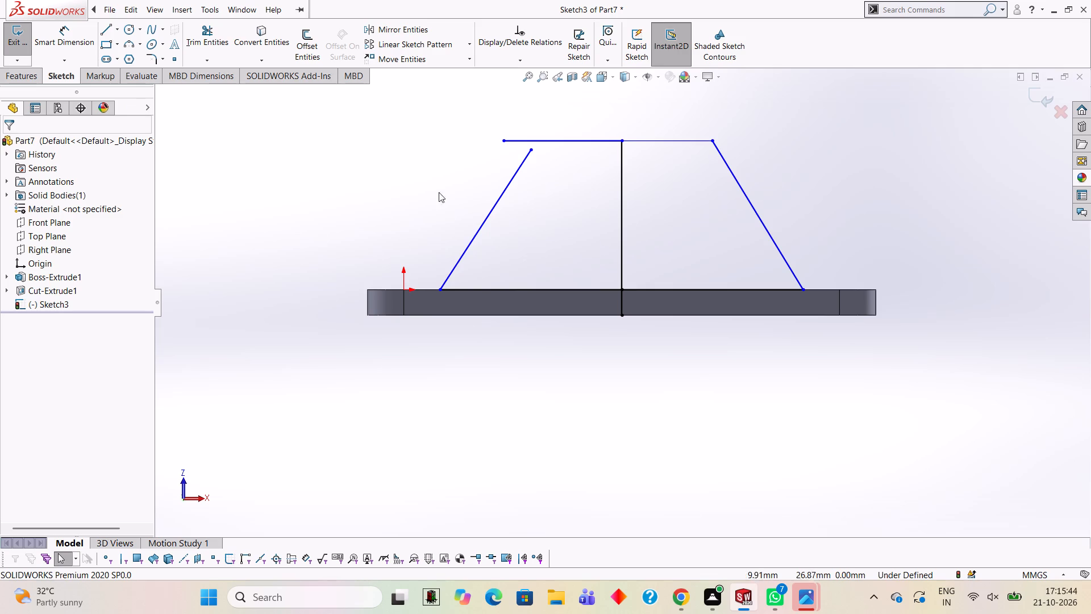
Dimension the angle between the left slanted line and the base line as 45 degrees.
left_click(91, 44)
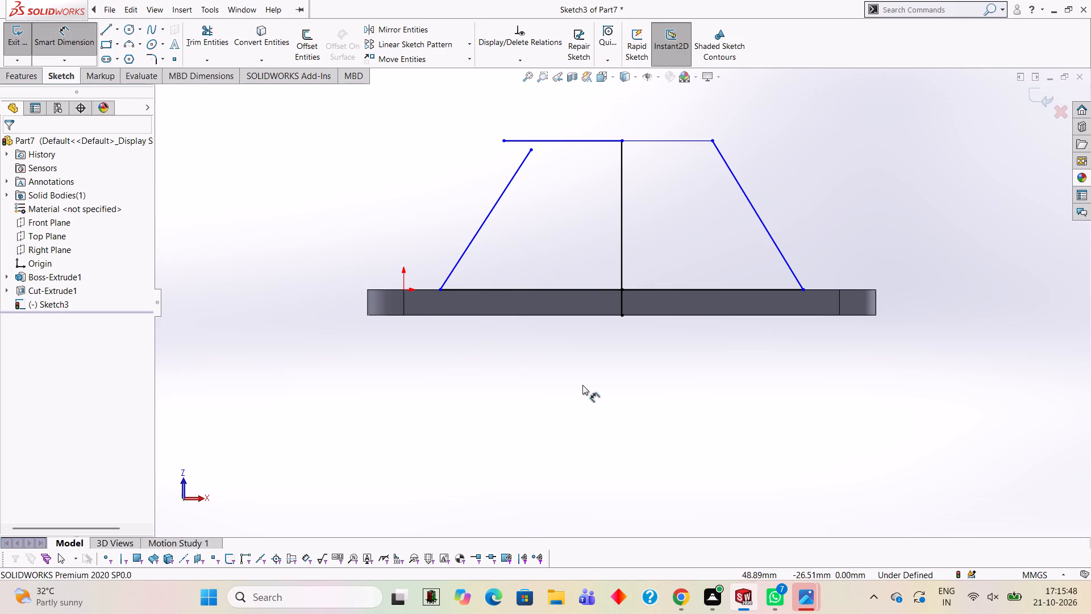
left_click(471, 243)
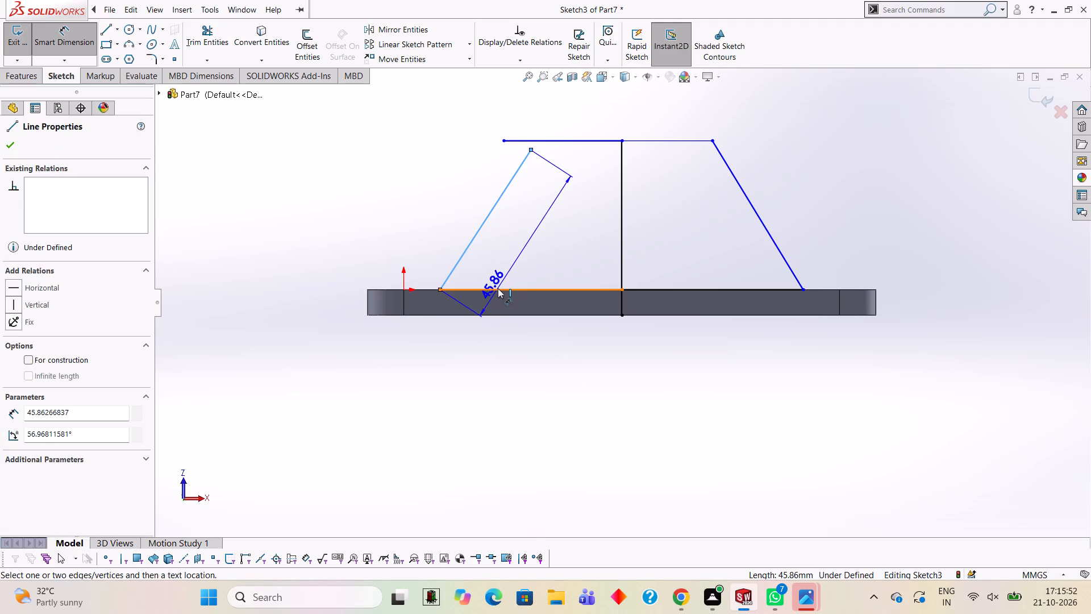
left_click(498, 288)
left_click(526, 248)
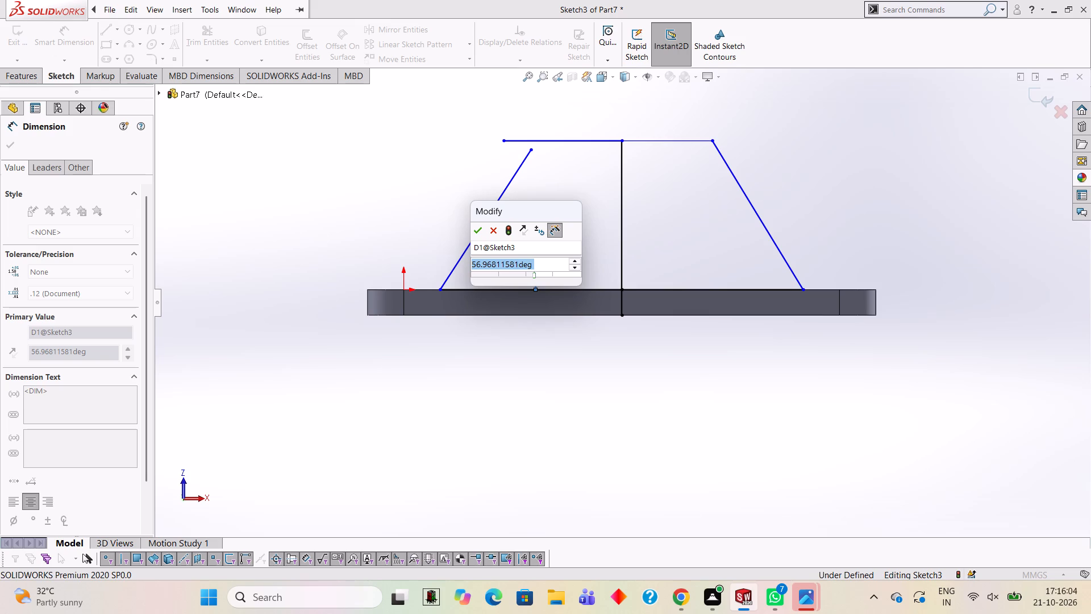
type("45")
key("Return")
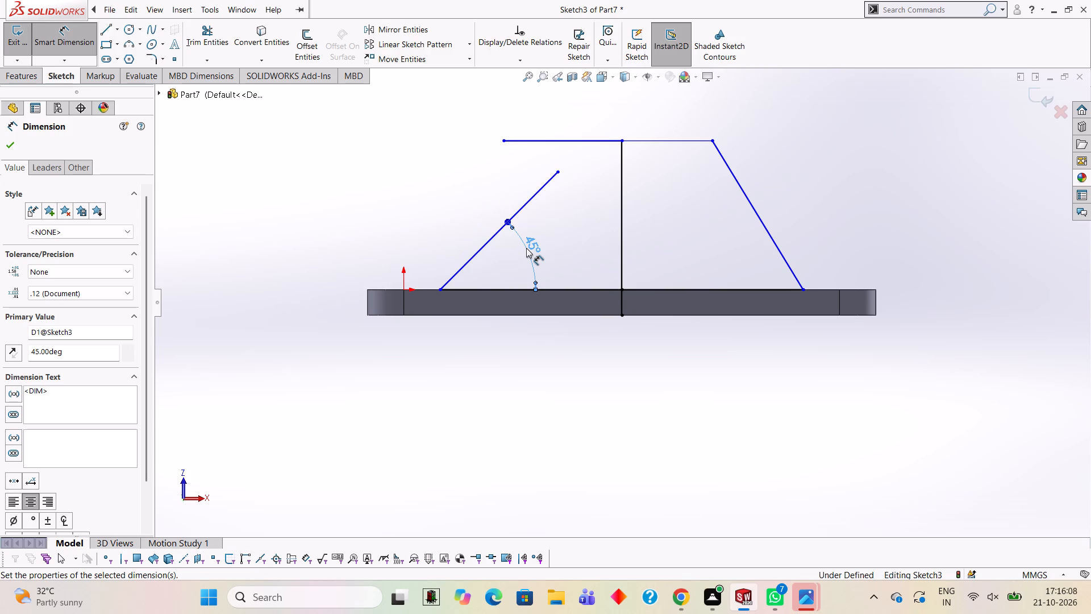
Undo the 45-degree angle dimension between the left slanted line and the base line.
key("ctrl+z")
key("ctrl+z")
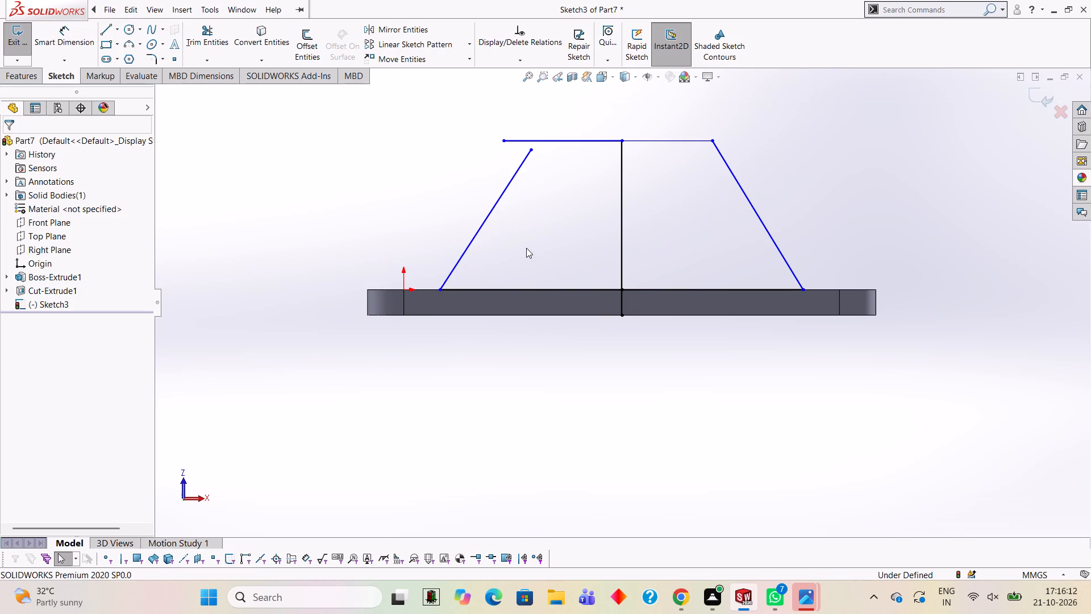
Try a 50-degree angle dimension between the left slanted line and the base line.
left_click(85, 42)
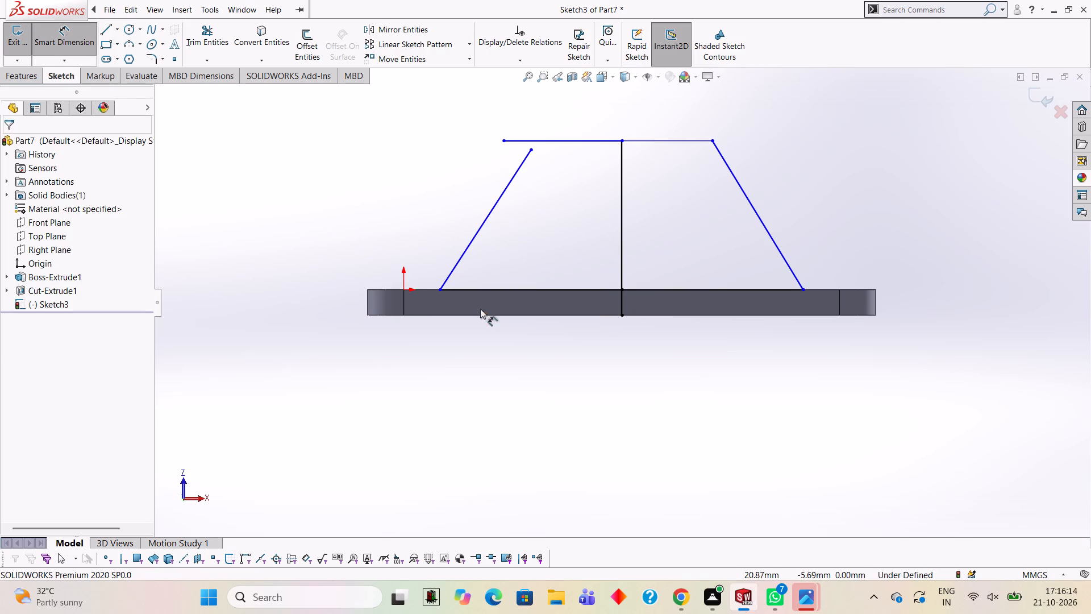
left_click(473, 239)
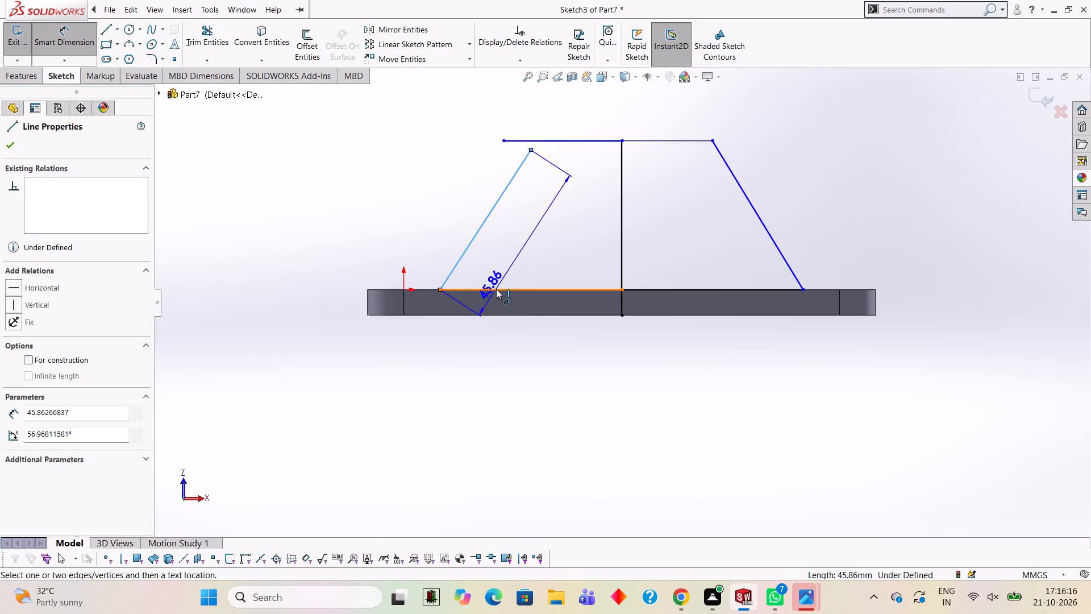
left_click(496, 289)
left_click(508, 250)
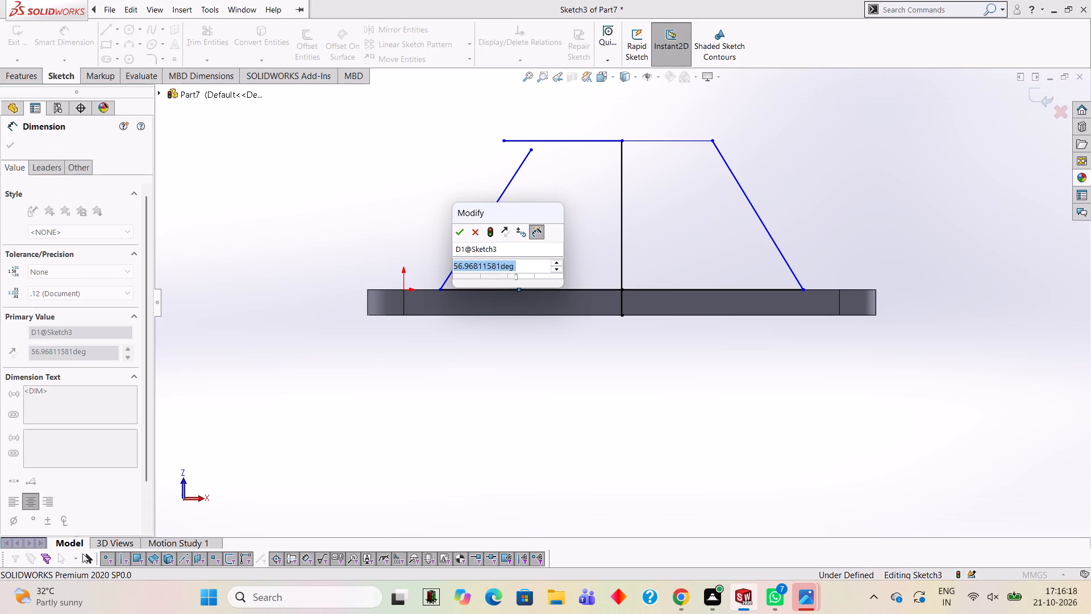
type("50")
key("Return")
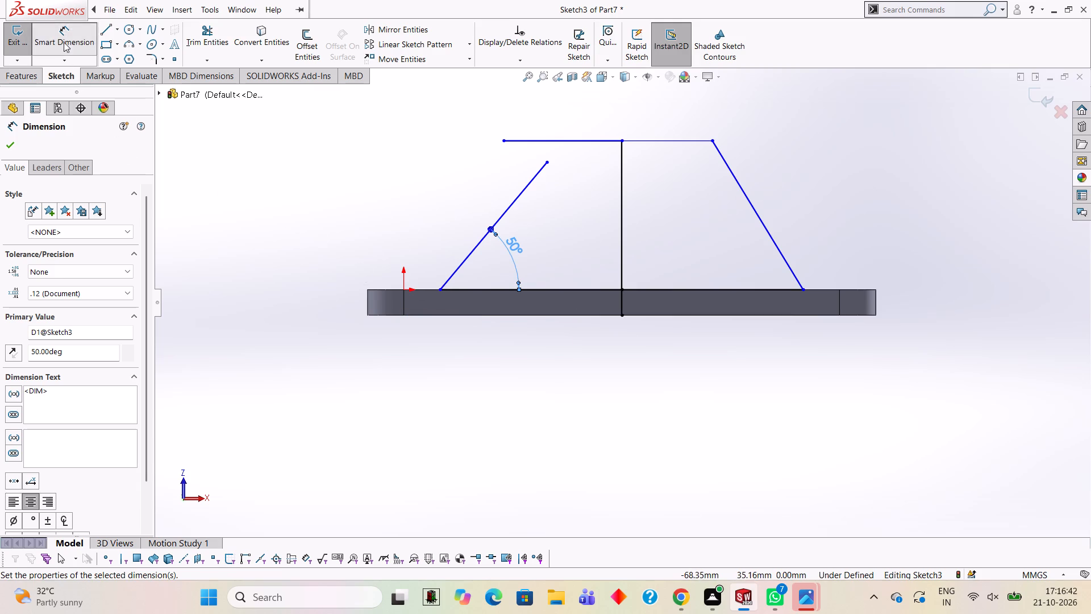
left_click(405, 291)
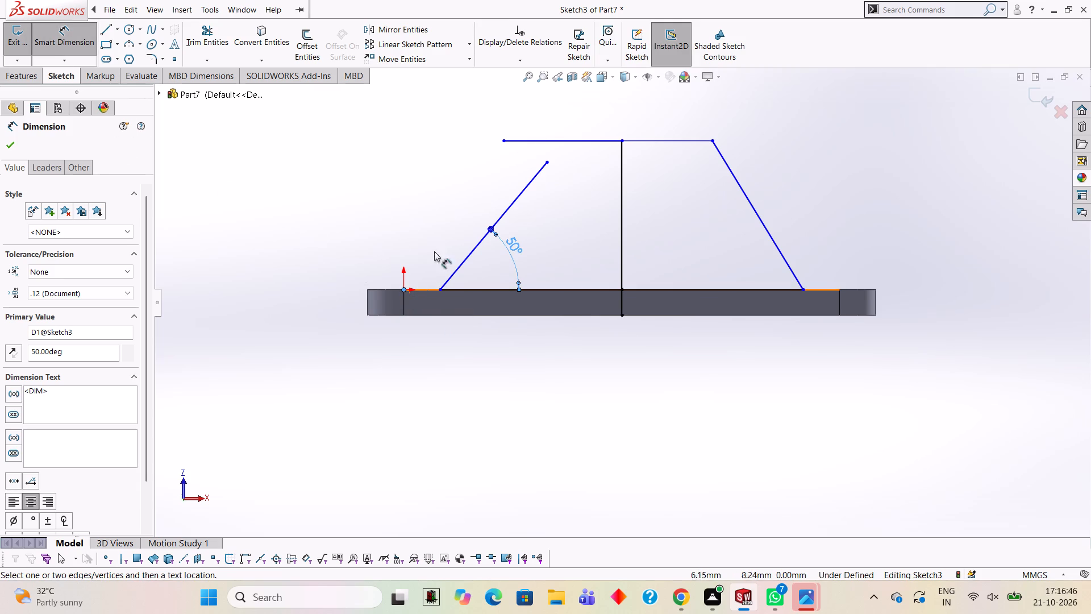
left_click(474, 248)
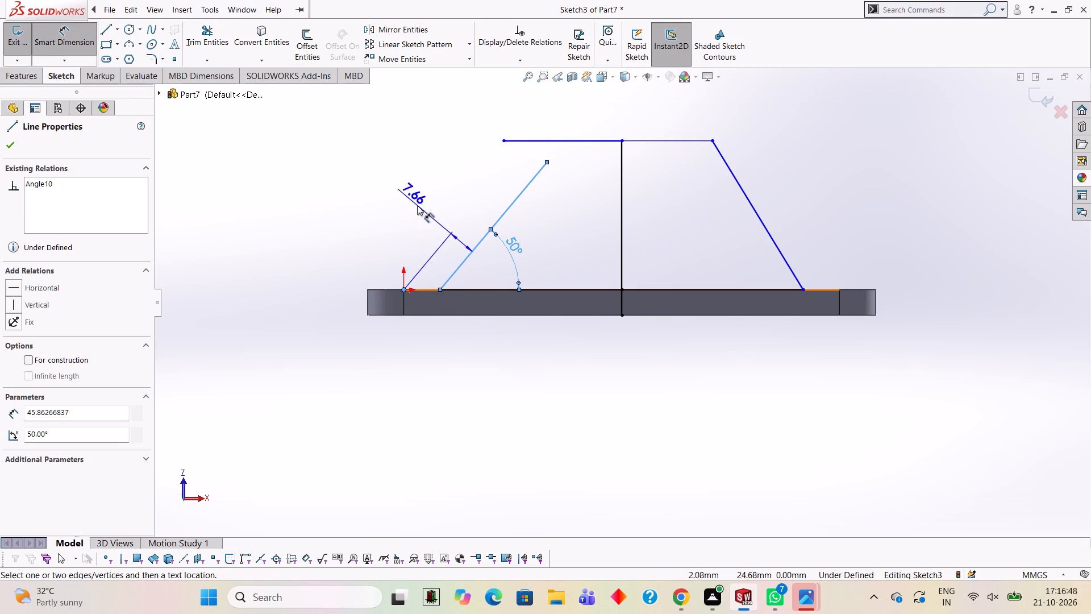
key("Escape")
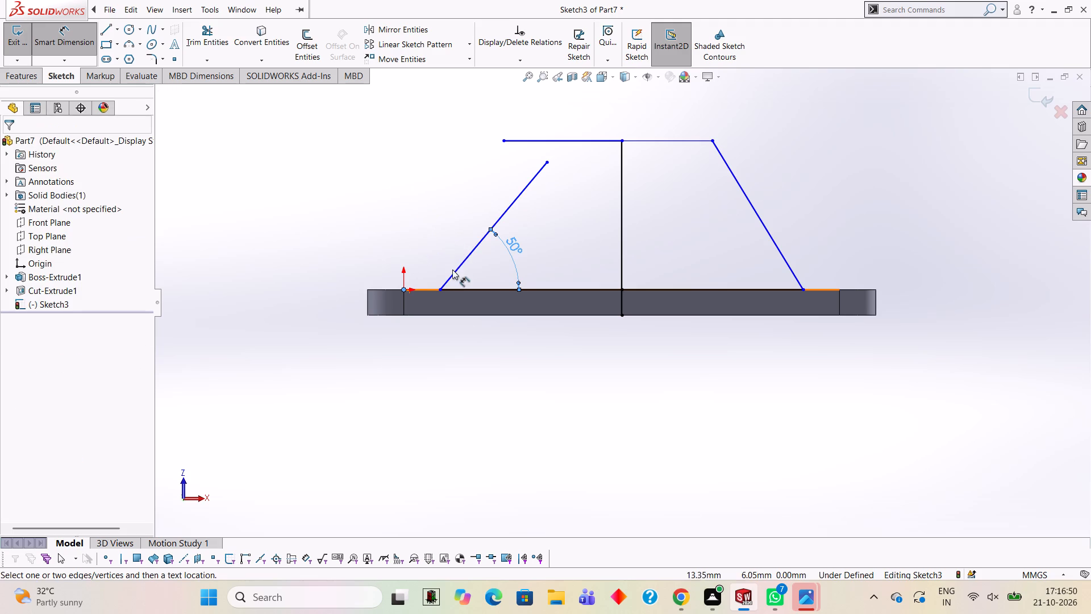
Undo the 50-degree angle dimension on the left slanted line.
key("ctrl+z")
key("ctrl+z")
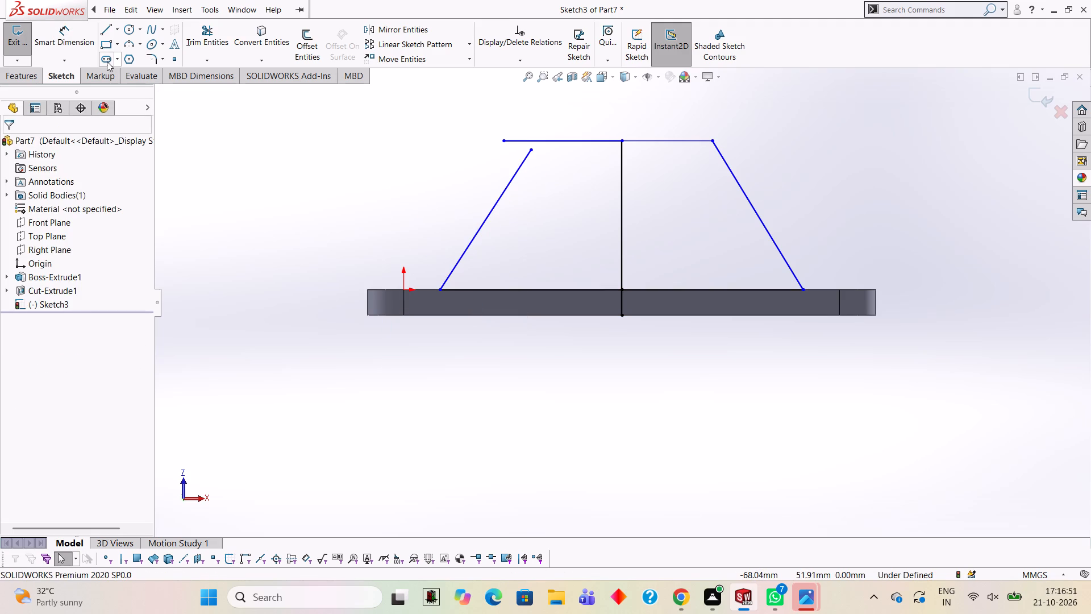
Draw a 10 mm horizontal line from the left slanted line's lower end to the origin.
left_click(106, 35)
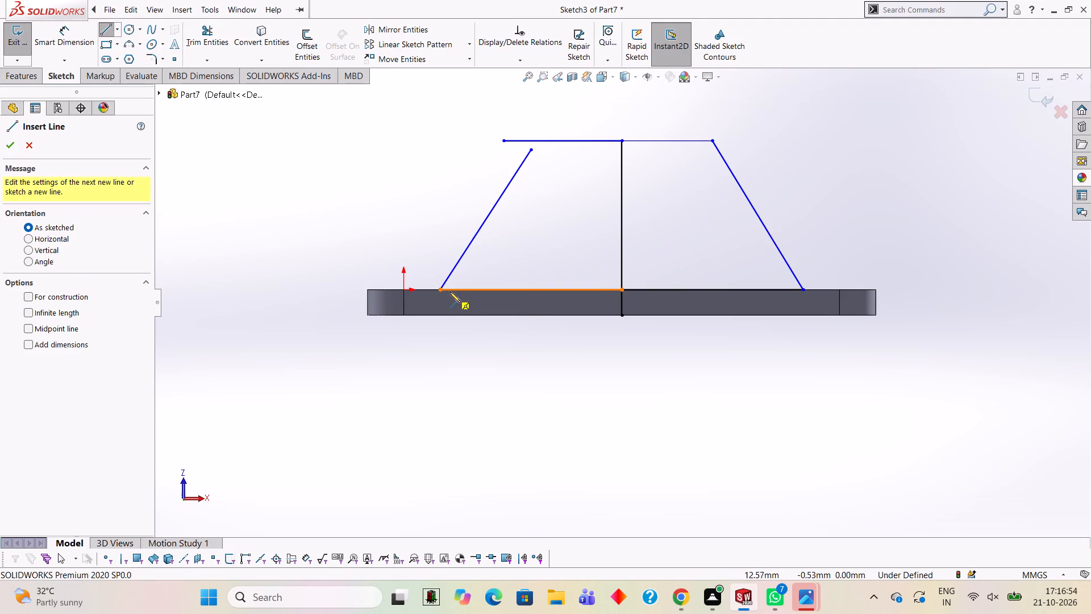
left_click(443, 292)
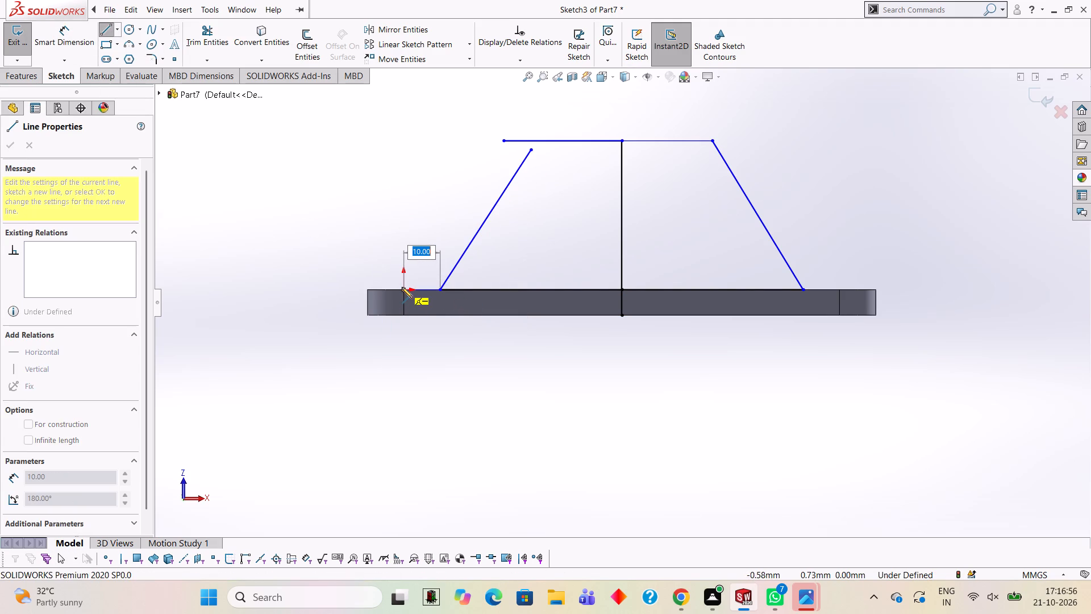
left_click(402, 287)
key("Escape")
key("Escape")
key("Escape")
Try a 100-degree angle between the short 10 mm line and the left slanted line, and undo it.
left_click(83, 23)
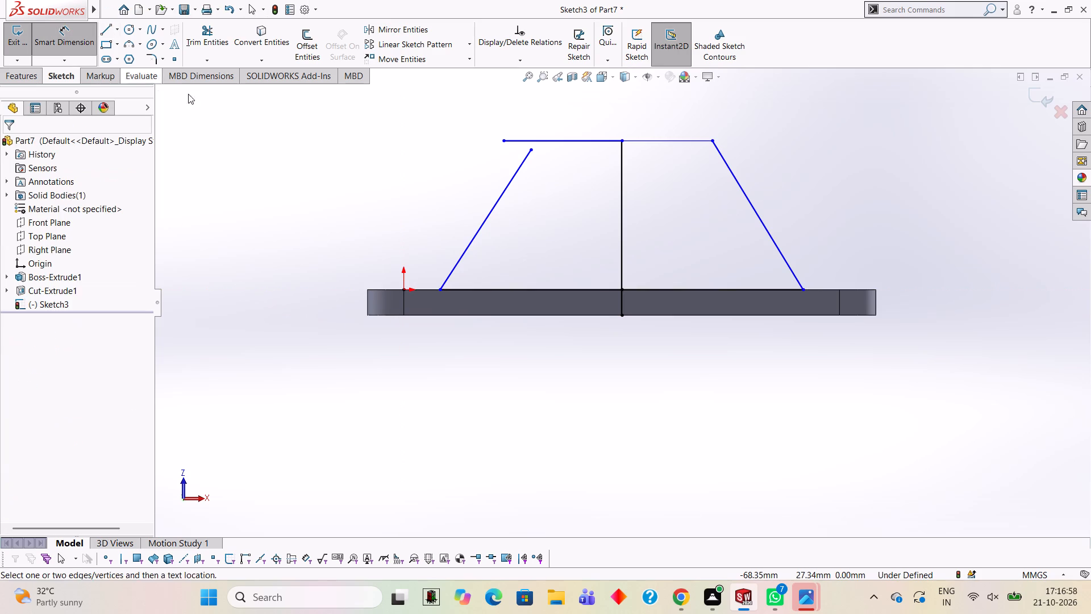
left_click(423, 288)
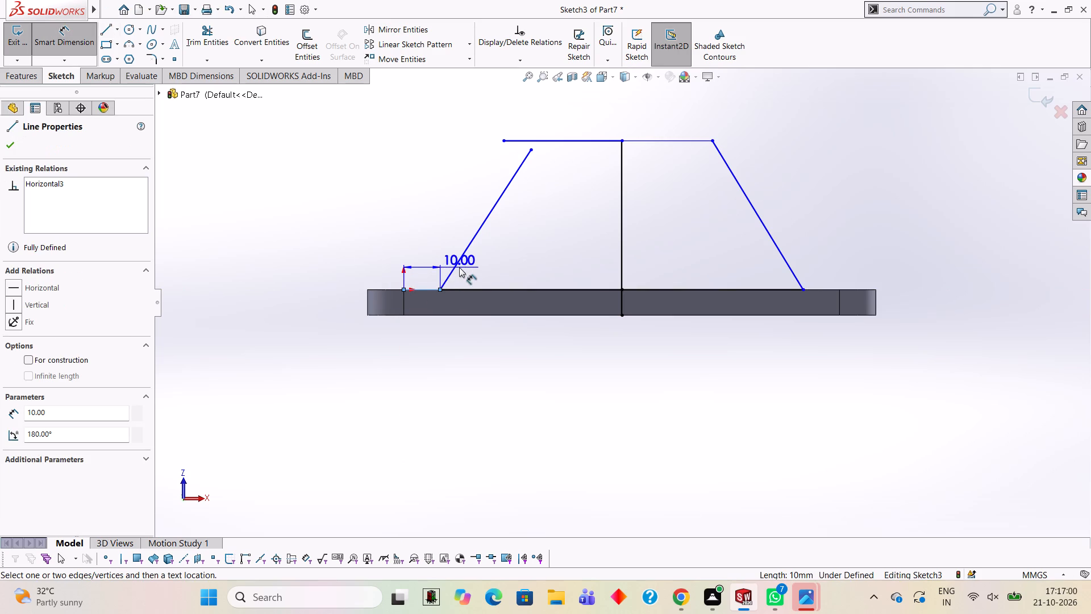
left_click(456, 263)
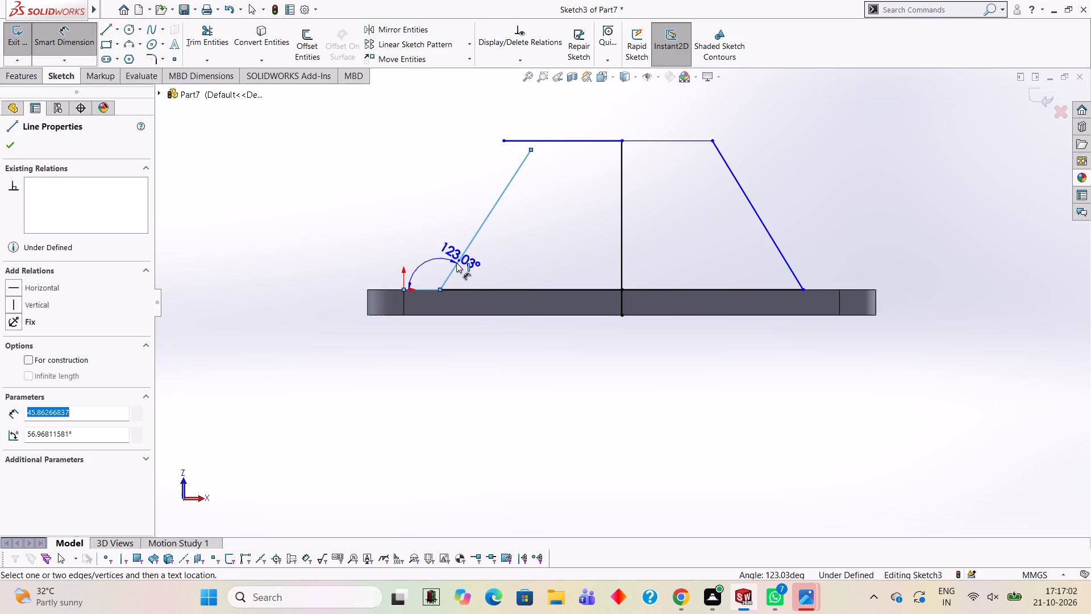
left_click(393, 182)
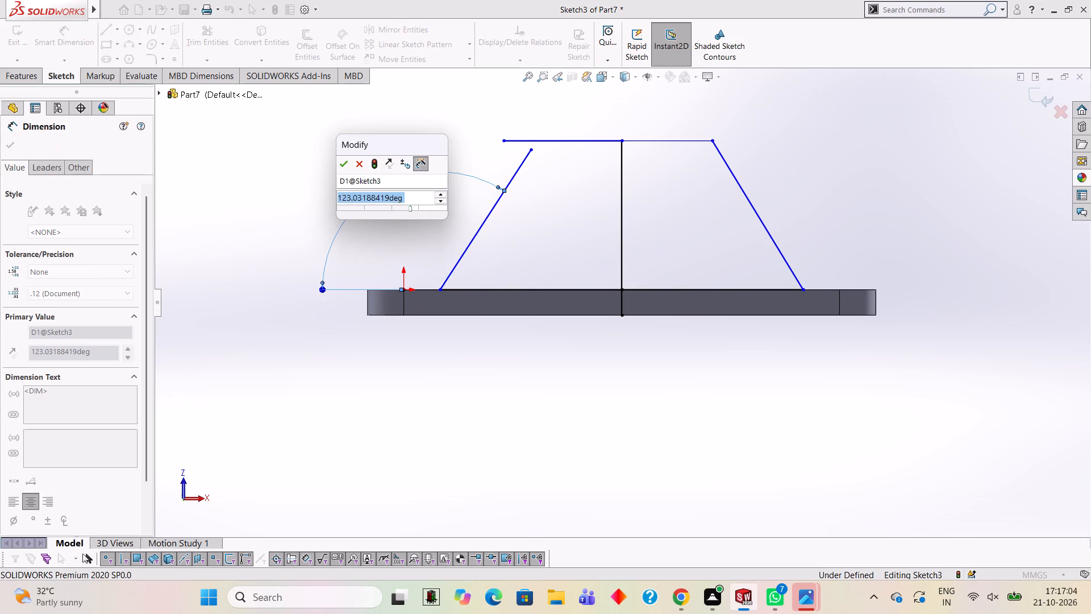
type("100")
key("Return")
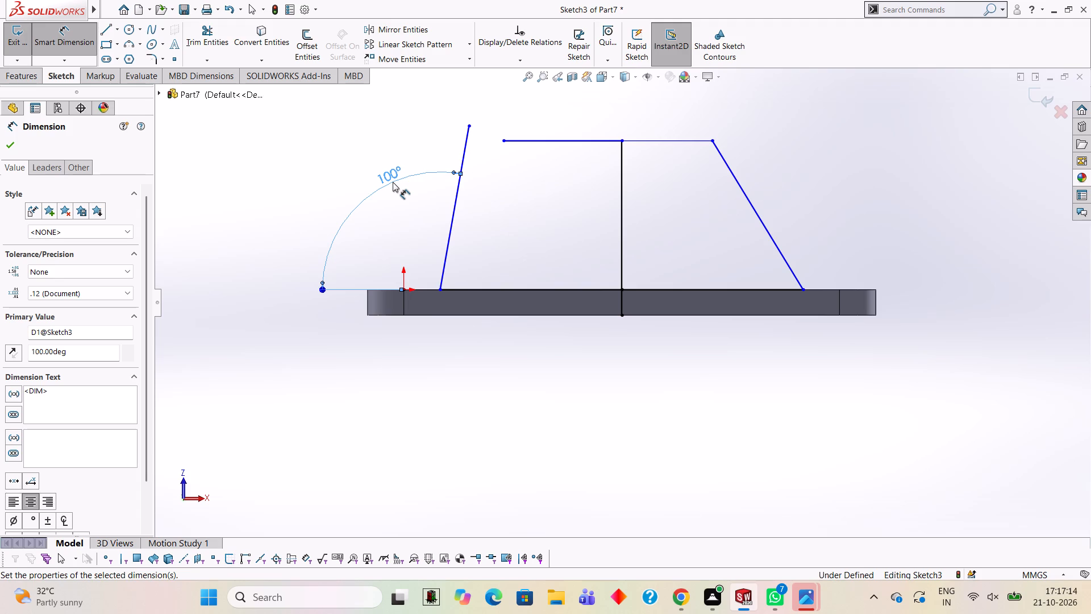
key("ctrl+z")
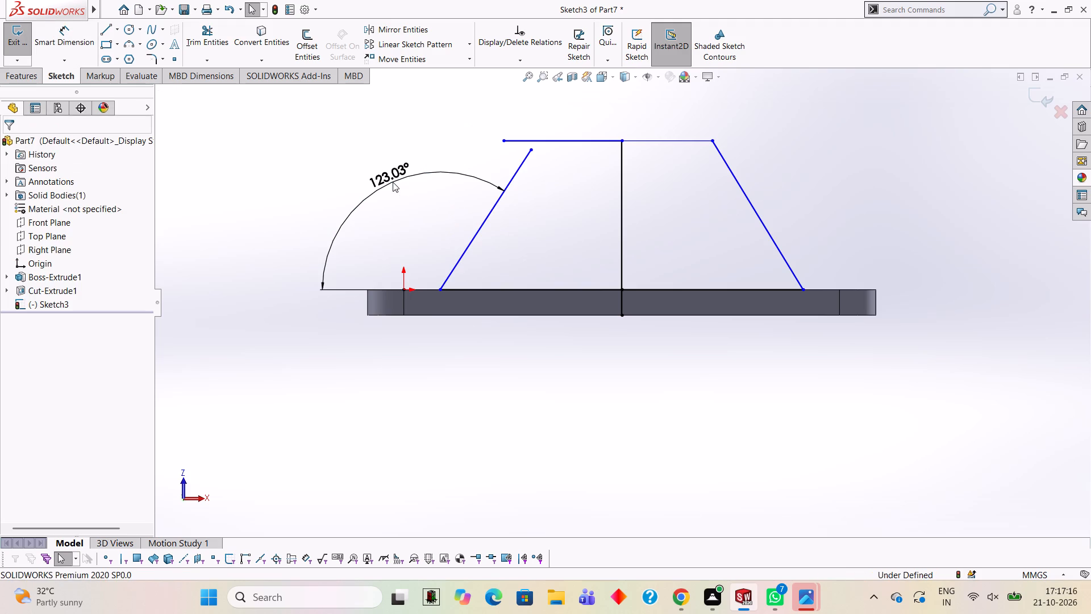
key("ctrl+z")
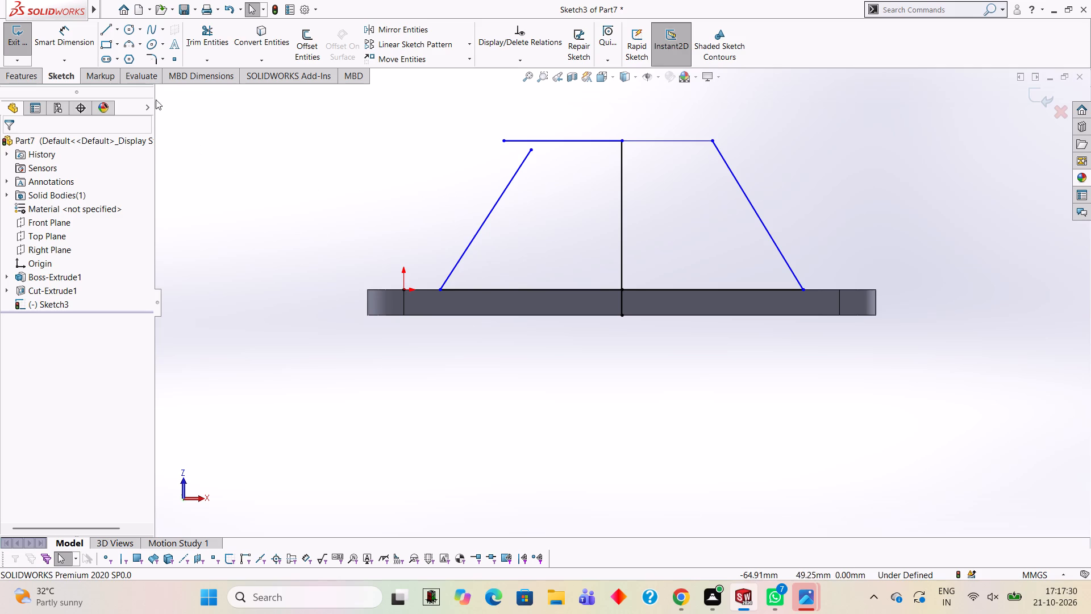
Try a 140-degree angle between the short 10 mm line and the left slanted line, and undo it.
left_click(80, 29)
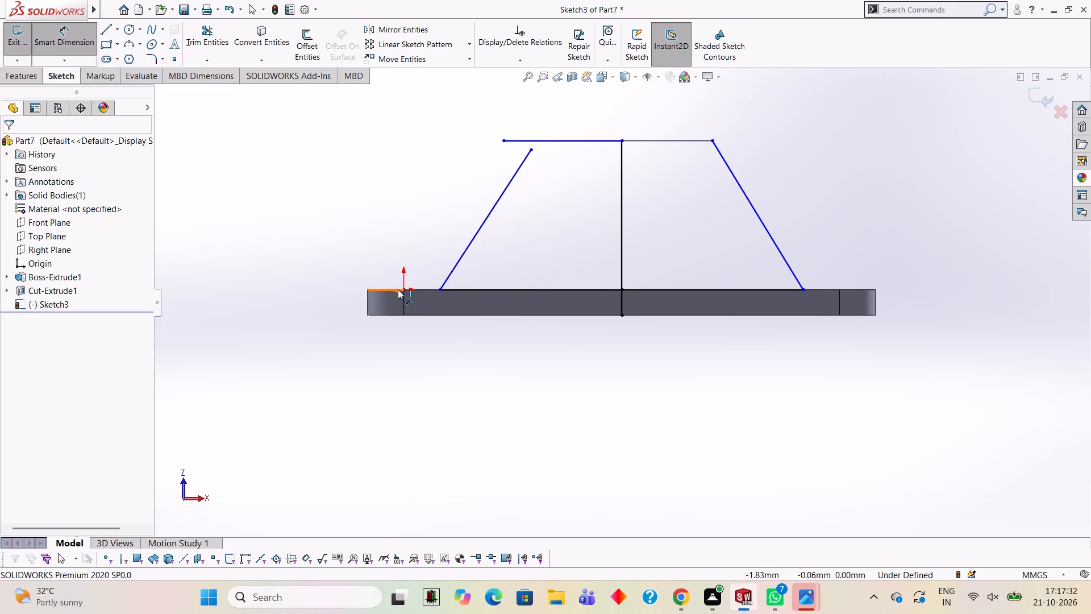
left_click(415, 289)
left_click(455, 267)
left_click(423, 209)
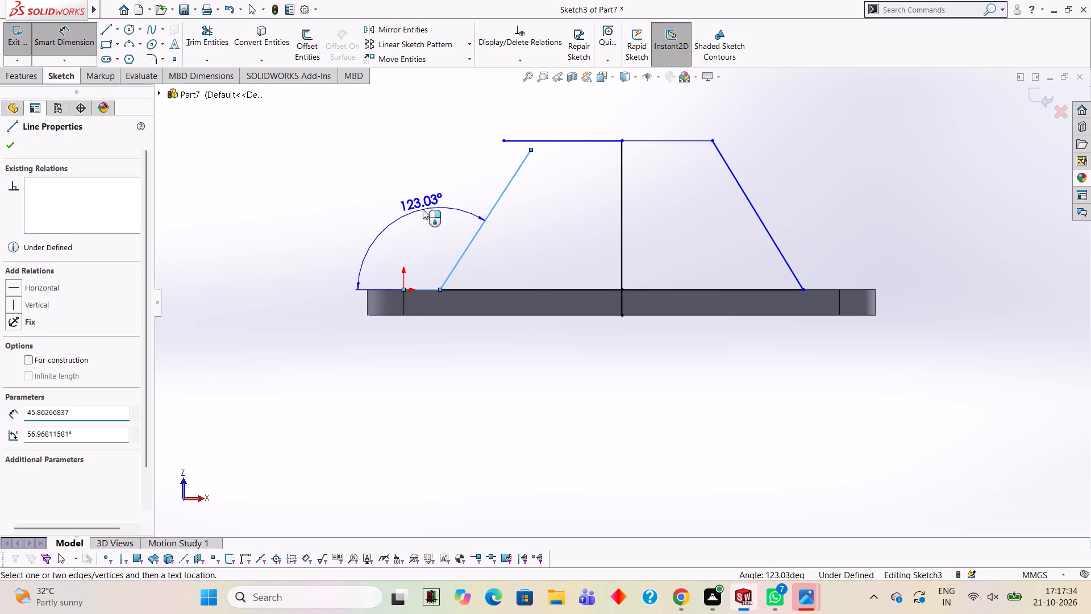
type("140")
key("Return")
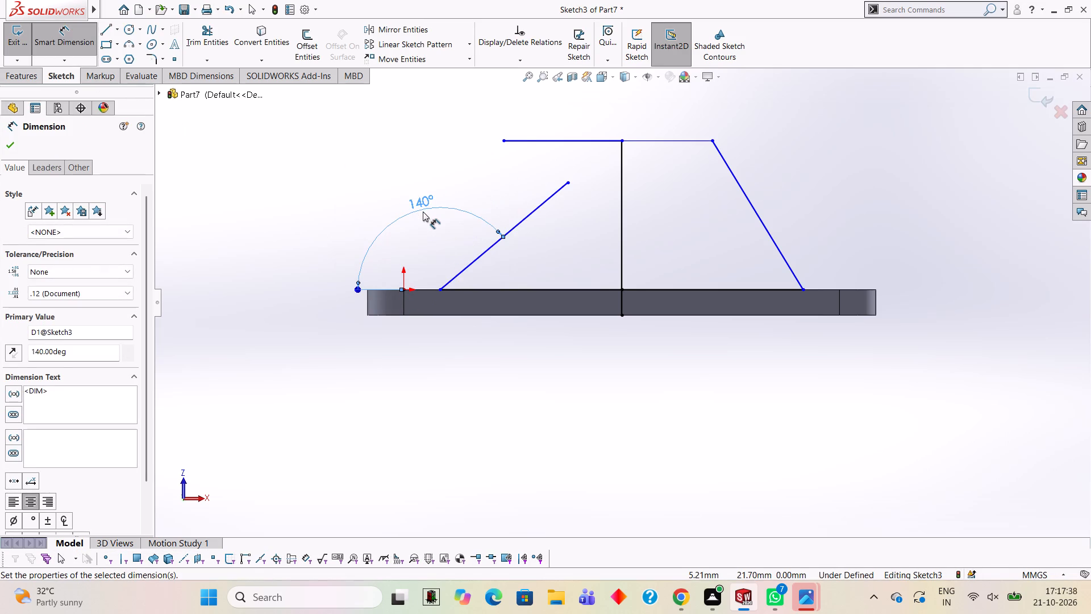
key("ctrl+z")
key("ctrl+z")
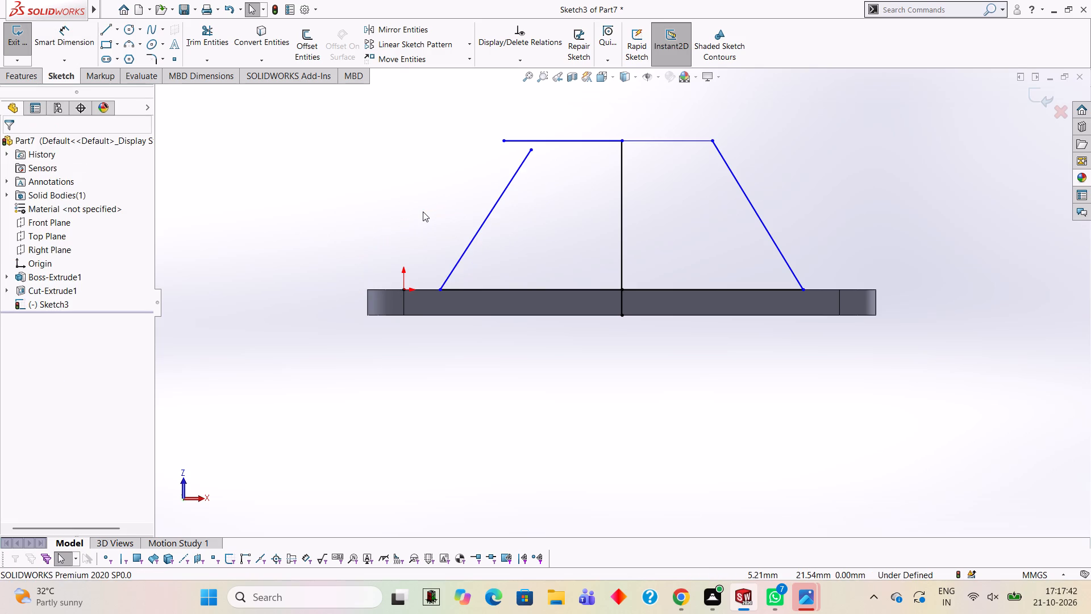
Dimension the length of the short horizontal line between the origin and the left slanted line's lower end.
left_click(76, 46)
left_click(424, 288)
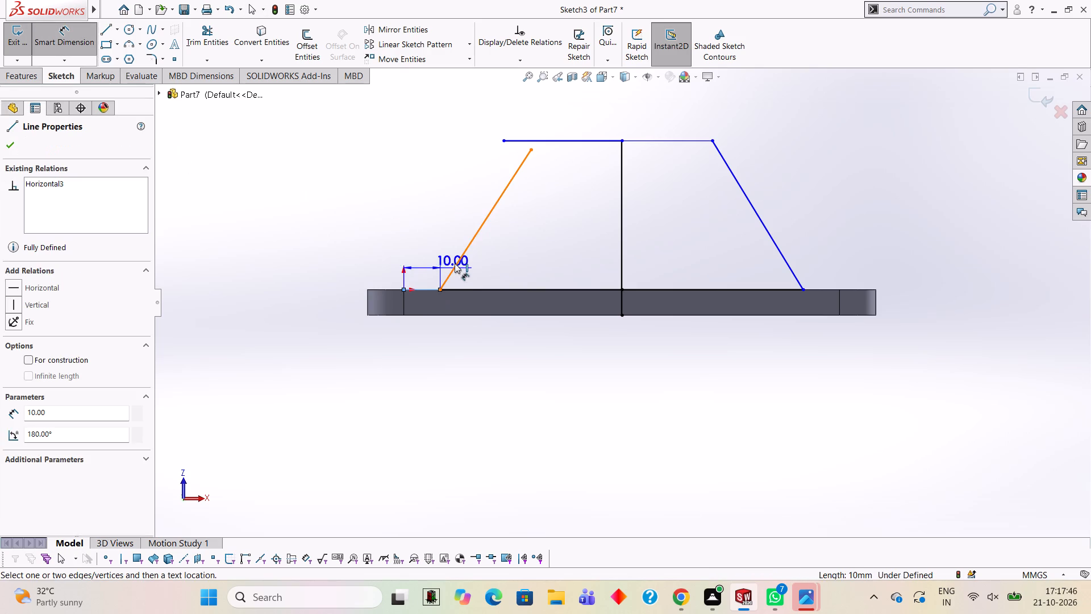
left_click(455, 261)
key("Escape")
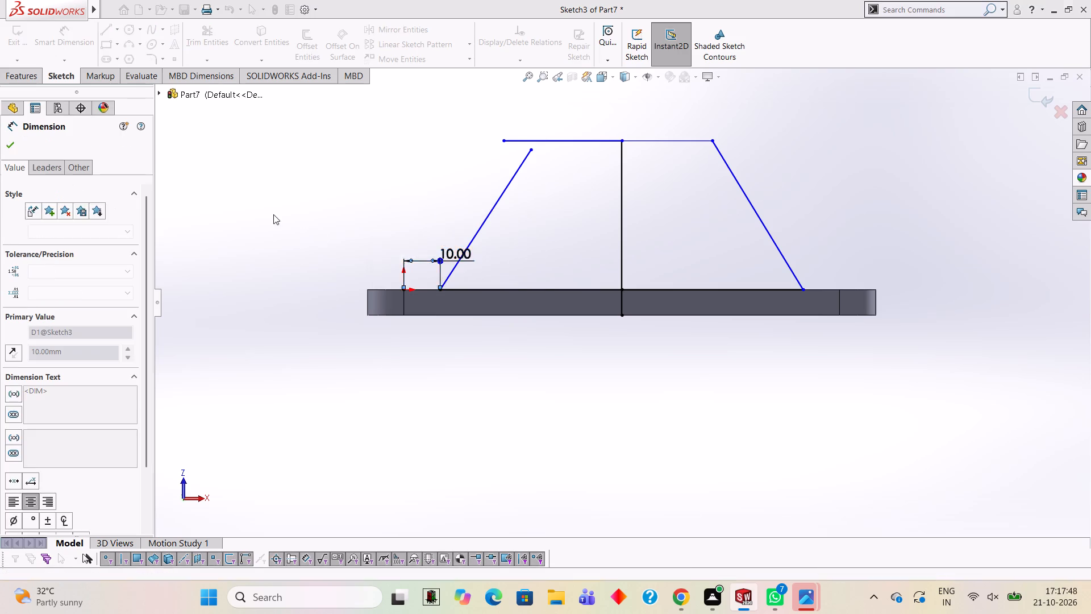
key("Escape")
Dimension the angle between the short line at the origin and the left slanted line as 120 degrees.
left_click(76, 49)
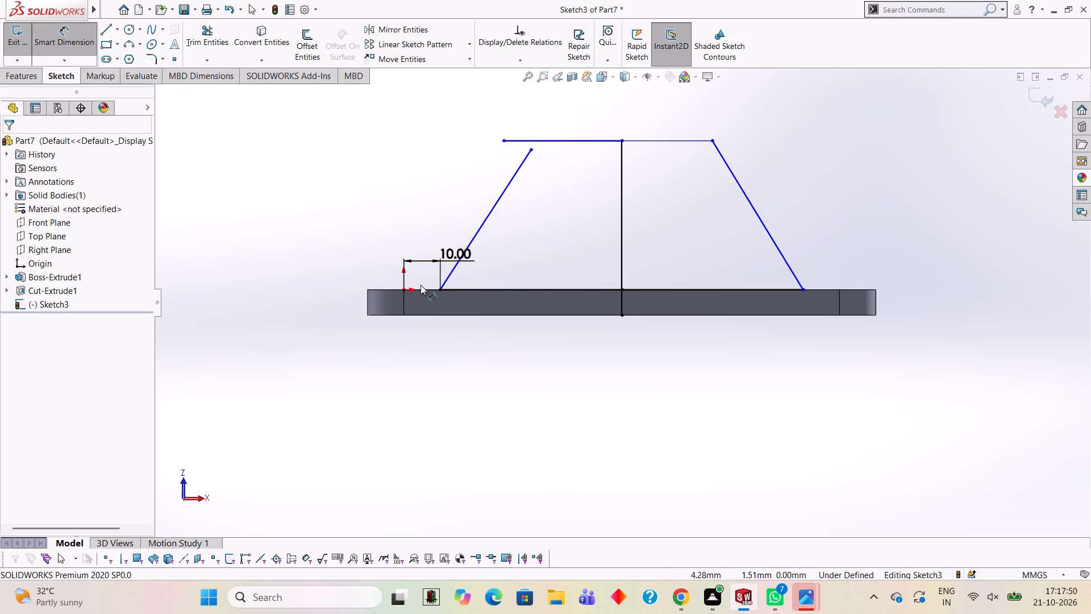
left_click(420, 289)
left_click(476, 233)
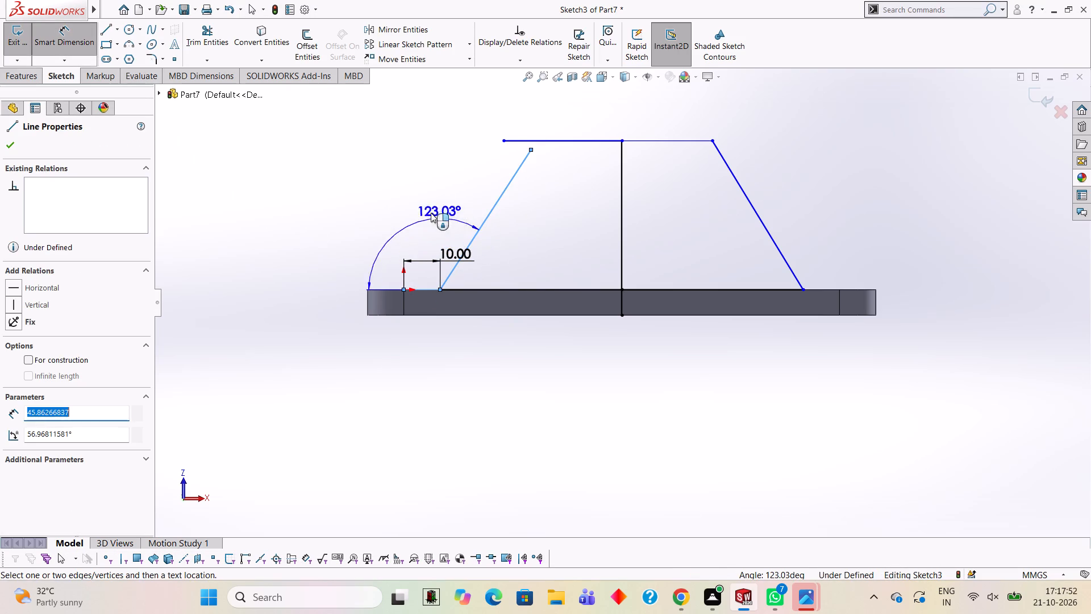
left_click(410, 173)
type("120")
key("Return")
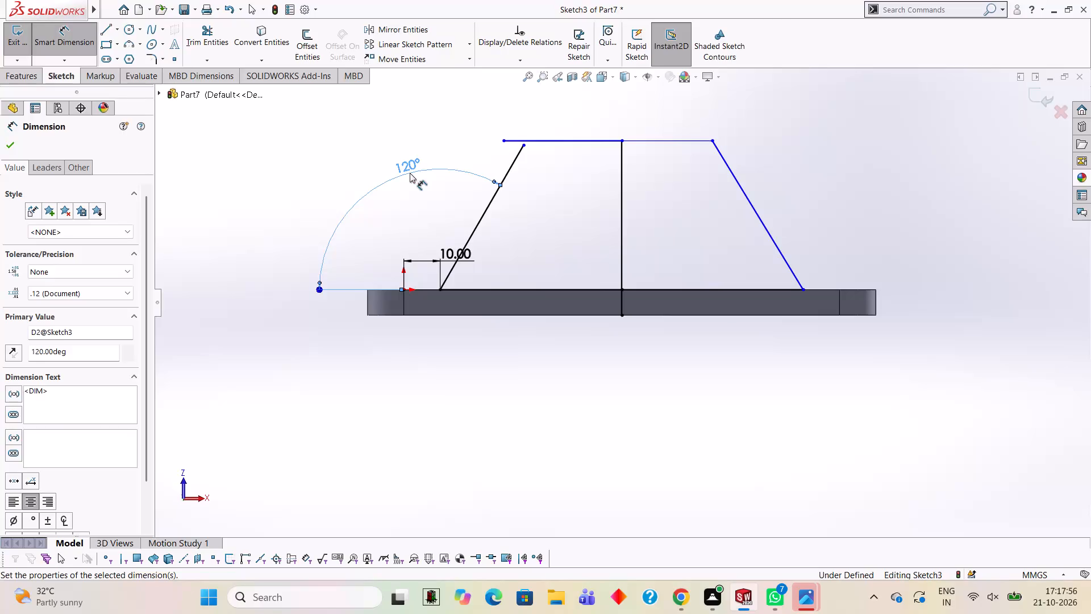
key("Escape")
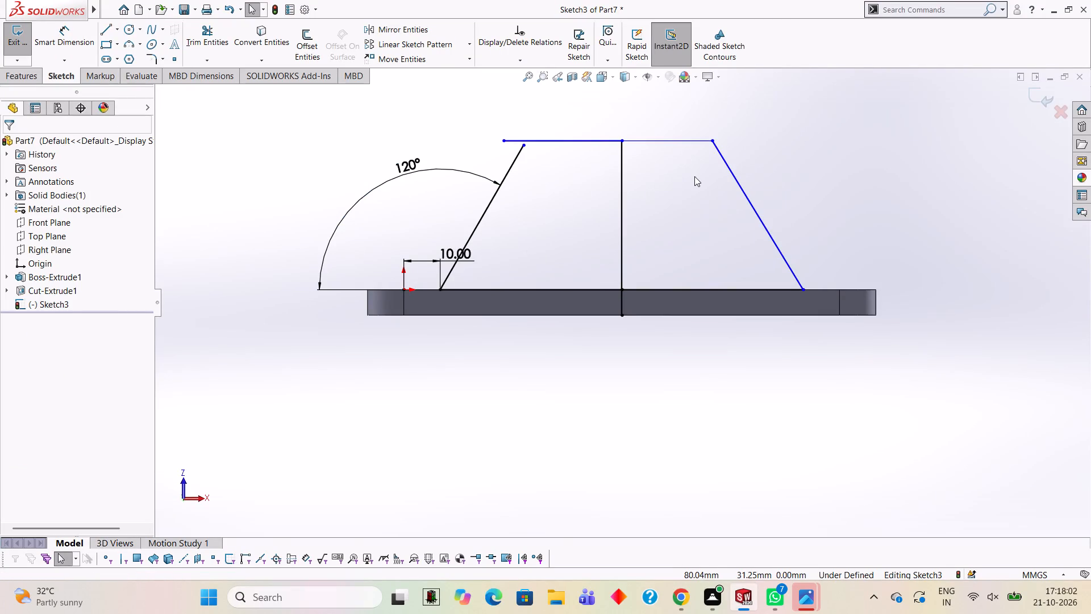
Draw a 10 mm horizontal line from the right slanted line's lower end outward to the plate's vertical edge line.
left_click(67, 38)
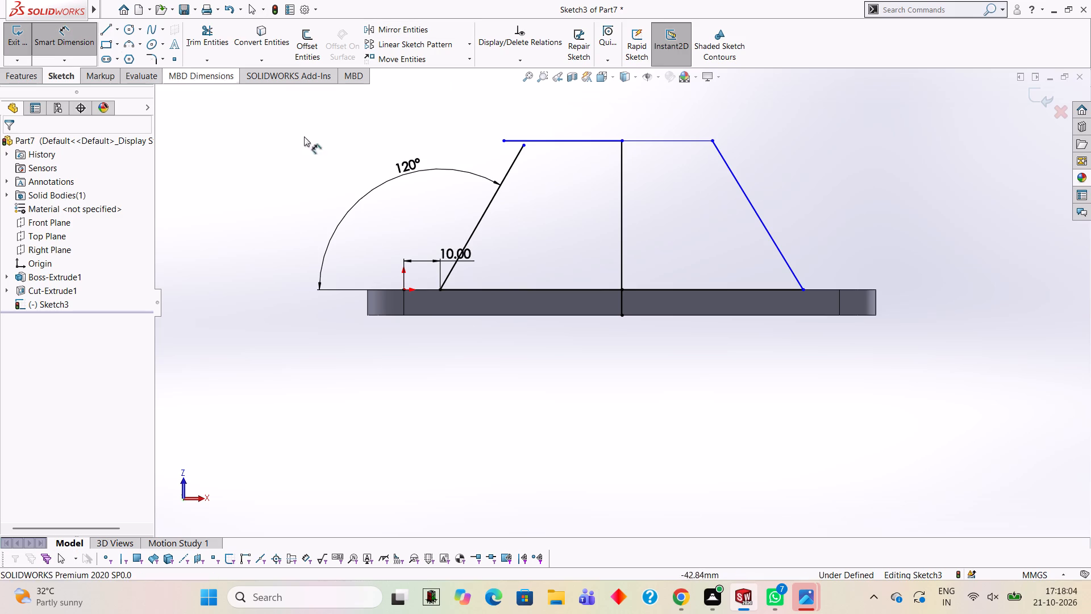
left_click(110, 32)
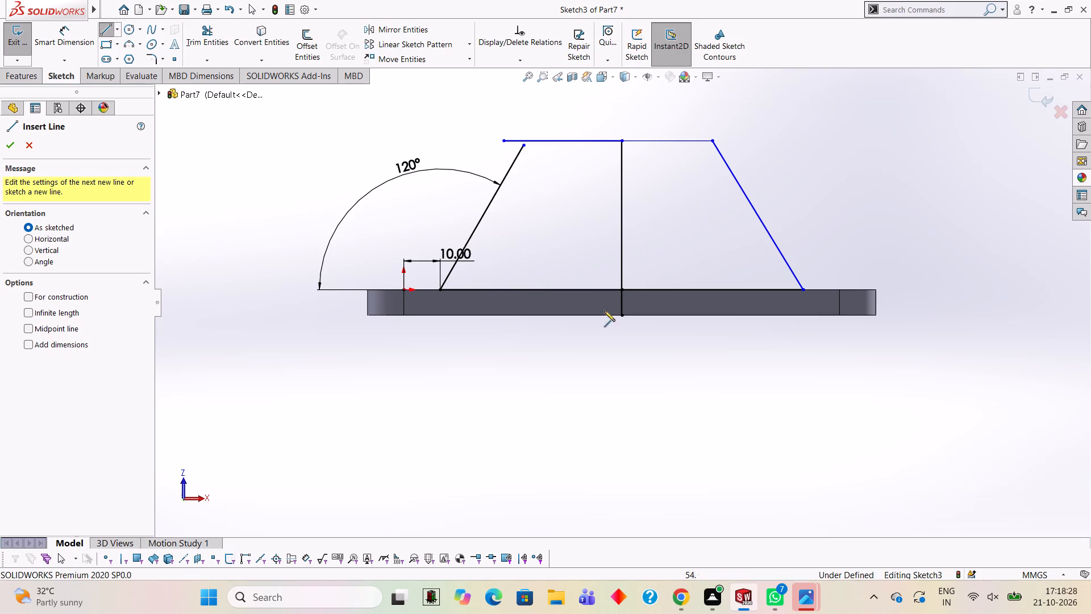
left_click(803, 291)
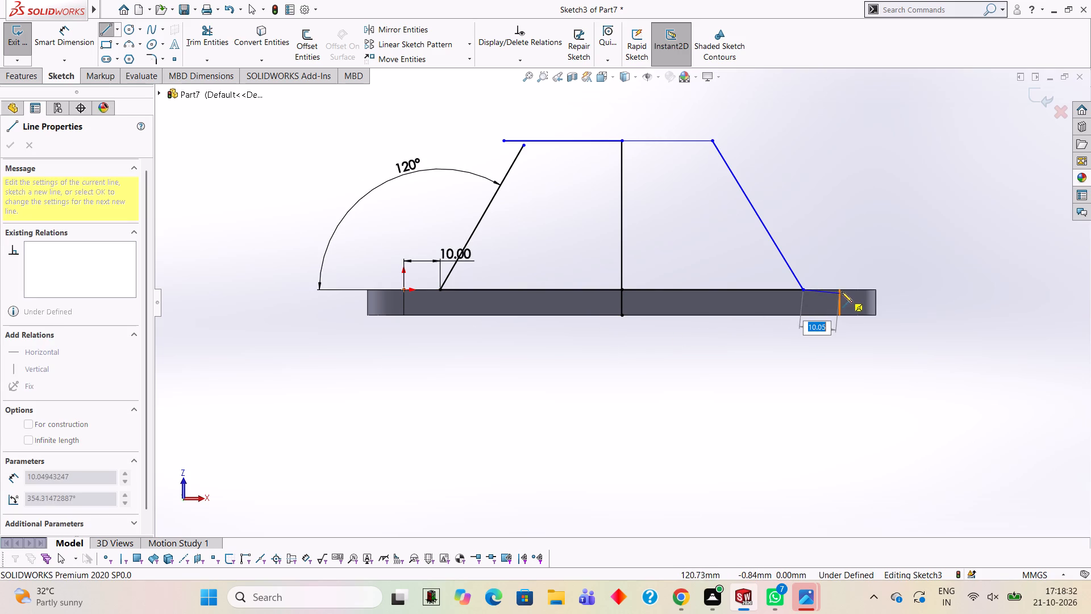
left_click(840, 289)
key("Escape")
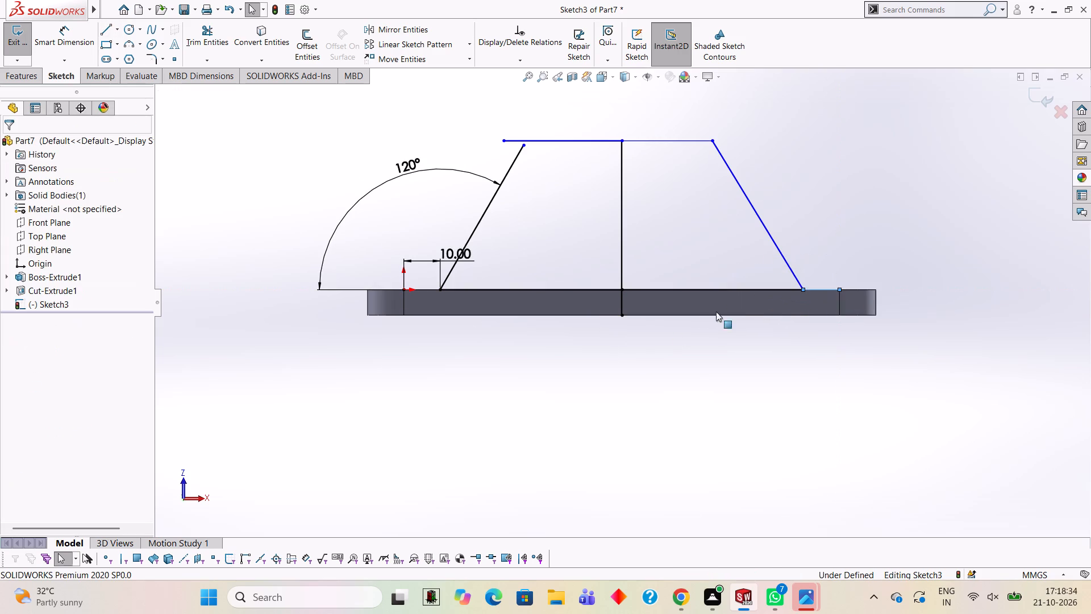
Dimension the angle between the right slanted line and the short line at its lower end as 120 degrees.
left_click(63, 39)
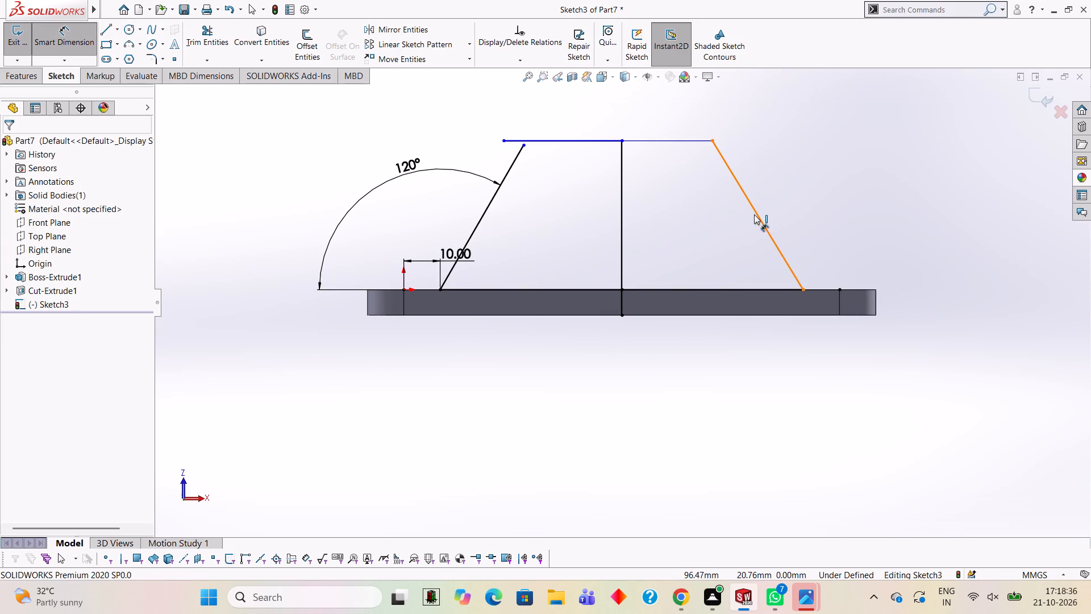
left_click(754, 214)
left_click(826, 292)
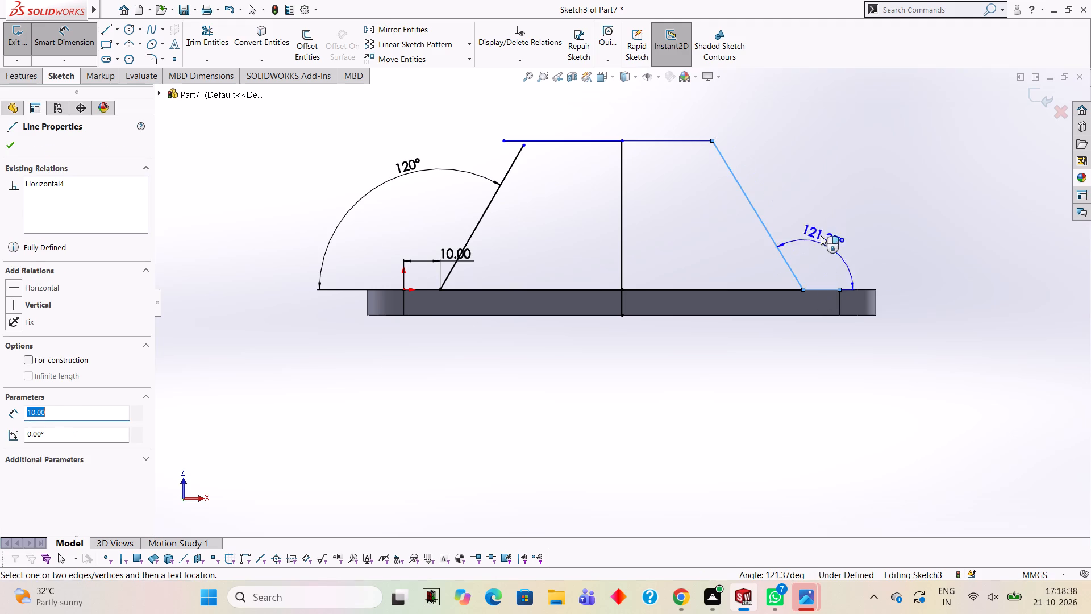
left_click(813, 188)
type("120")
key("Return")
key("Escape")
key("Escape")
key("Escape")
key("Escape")
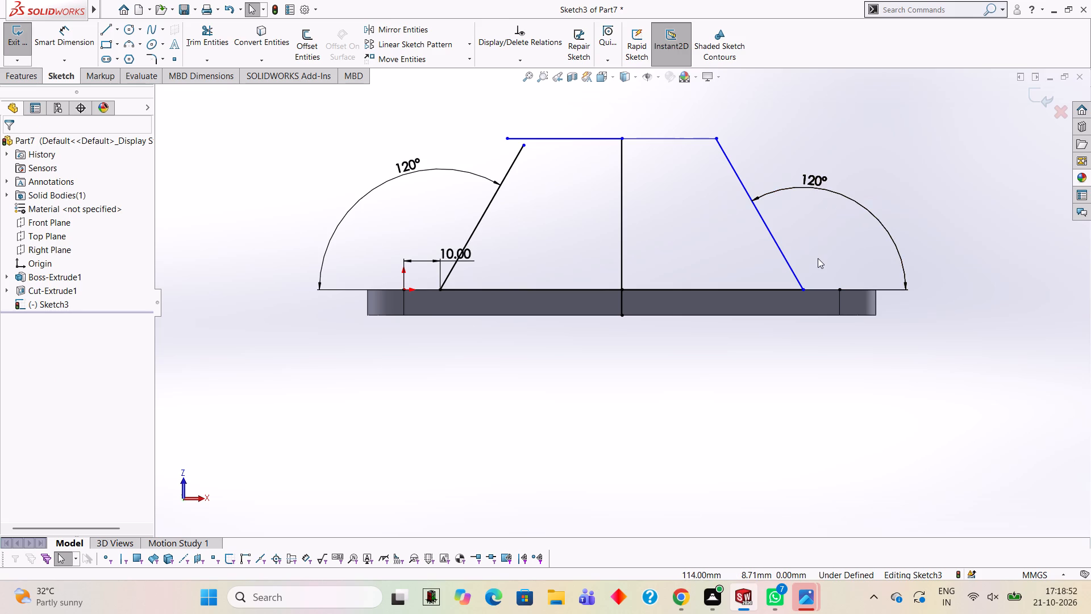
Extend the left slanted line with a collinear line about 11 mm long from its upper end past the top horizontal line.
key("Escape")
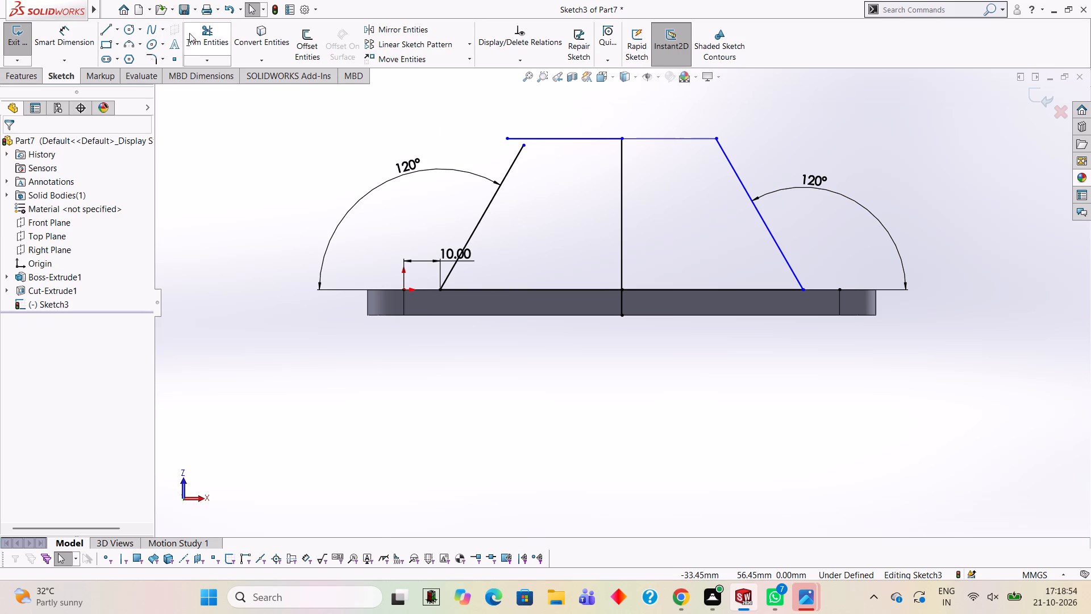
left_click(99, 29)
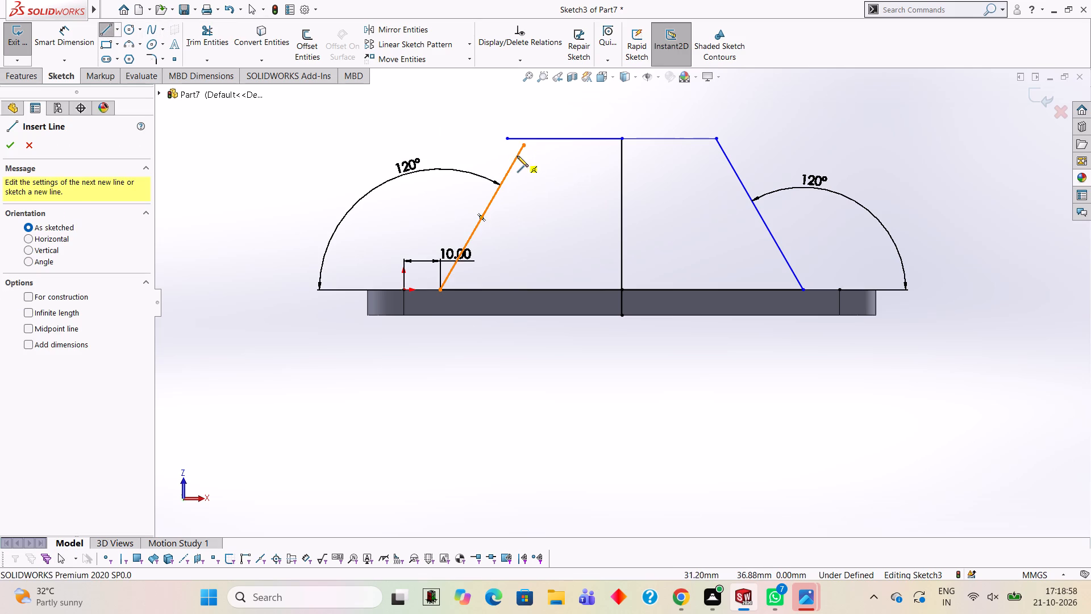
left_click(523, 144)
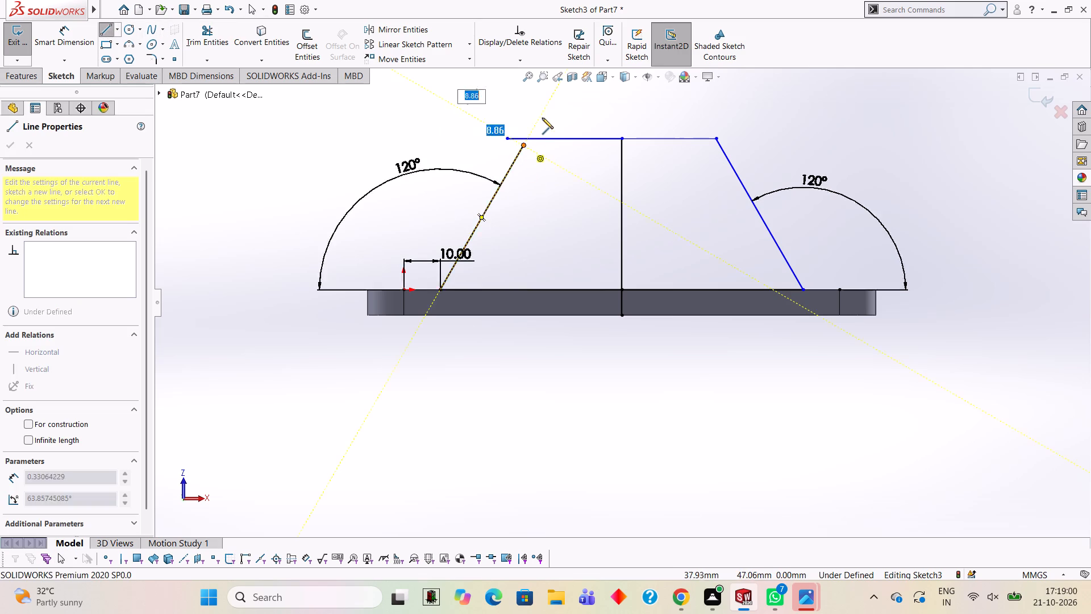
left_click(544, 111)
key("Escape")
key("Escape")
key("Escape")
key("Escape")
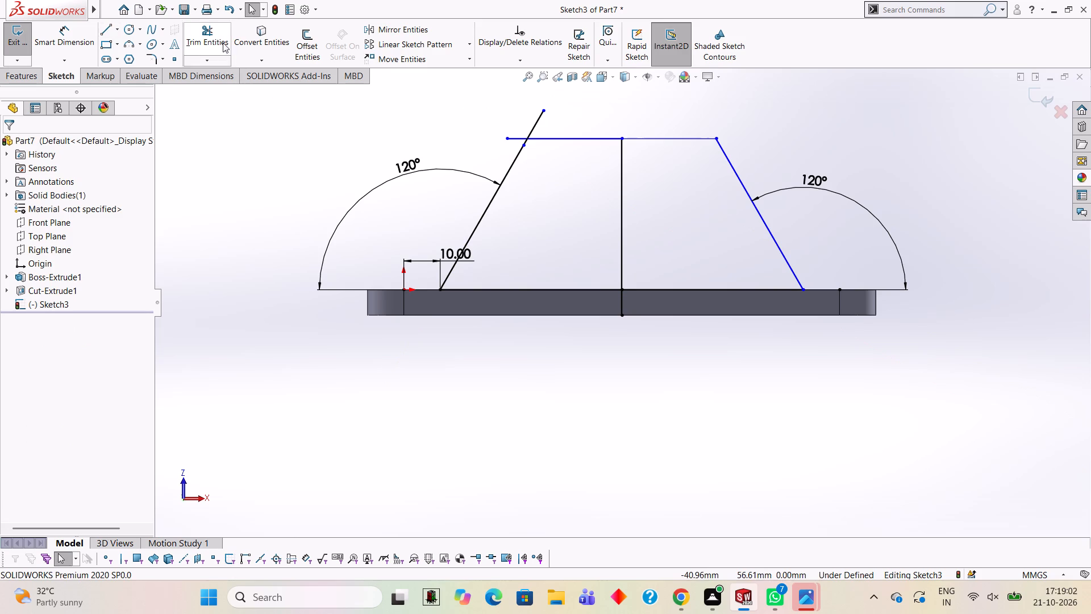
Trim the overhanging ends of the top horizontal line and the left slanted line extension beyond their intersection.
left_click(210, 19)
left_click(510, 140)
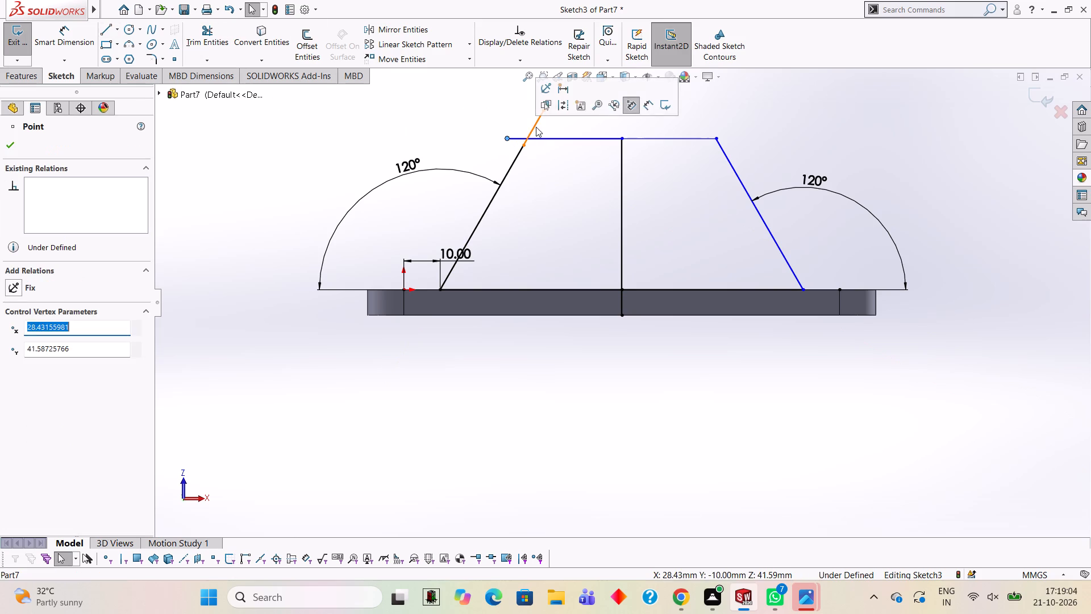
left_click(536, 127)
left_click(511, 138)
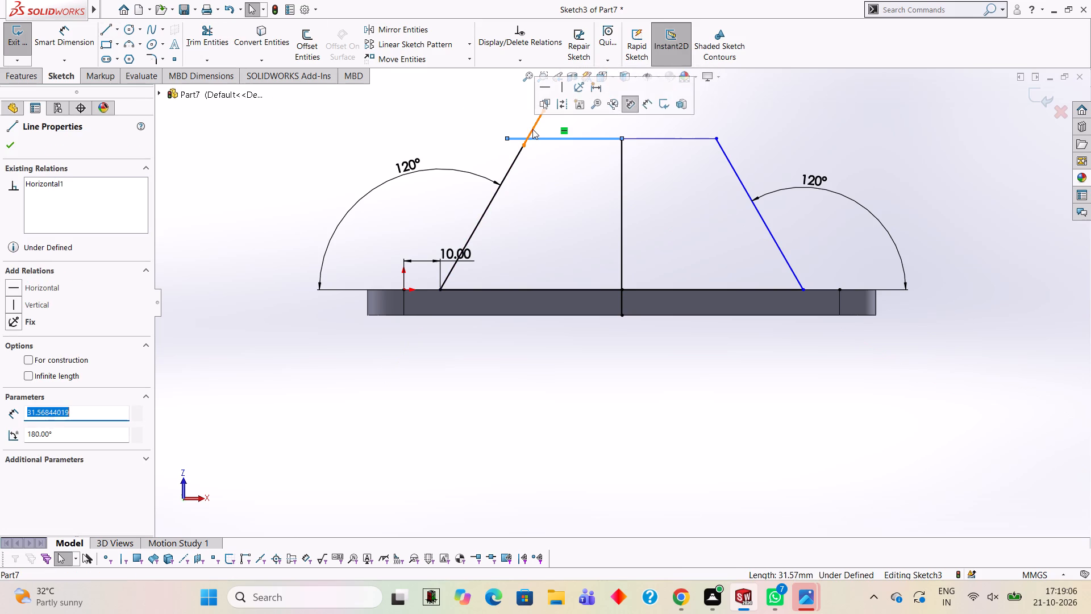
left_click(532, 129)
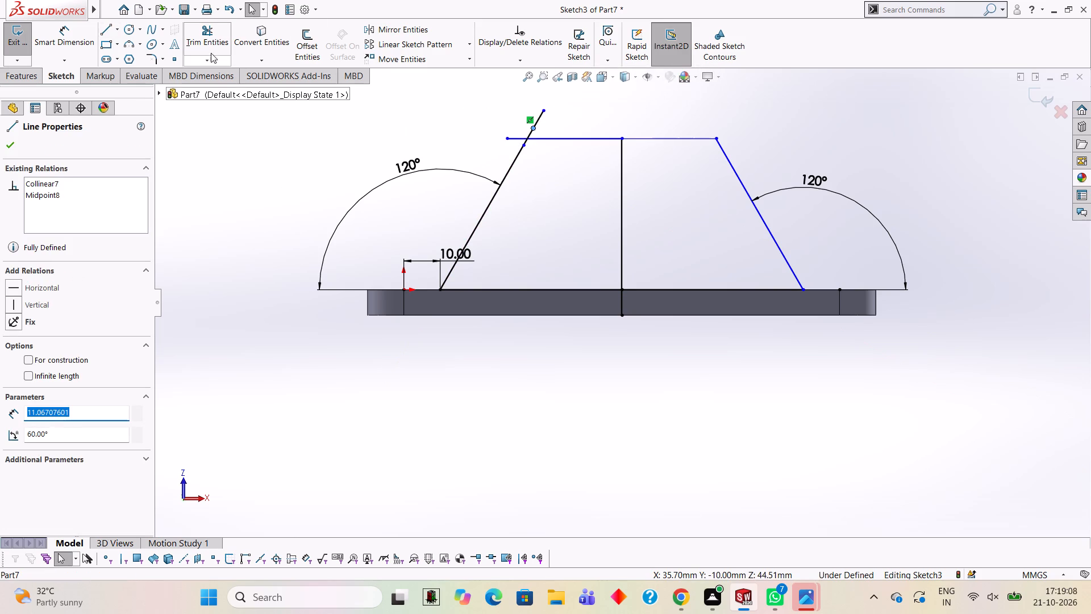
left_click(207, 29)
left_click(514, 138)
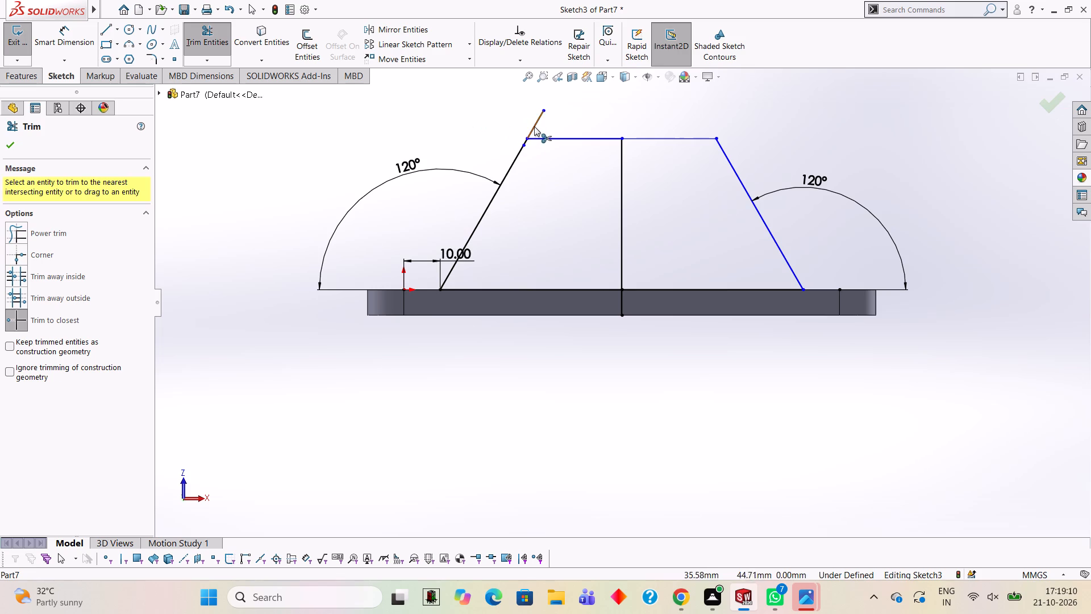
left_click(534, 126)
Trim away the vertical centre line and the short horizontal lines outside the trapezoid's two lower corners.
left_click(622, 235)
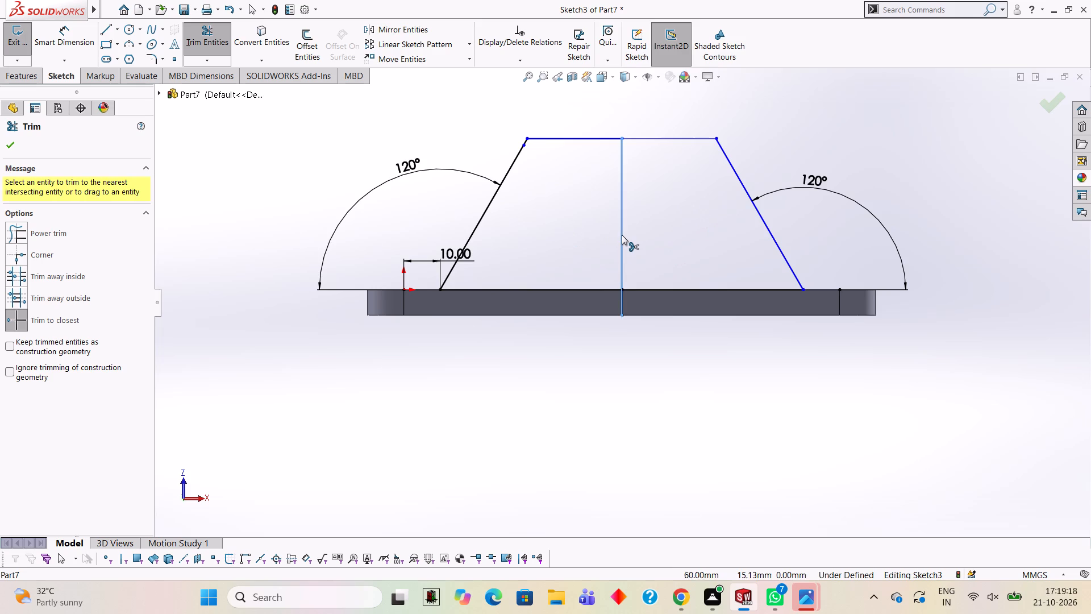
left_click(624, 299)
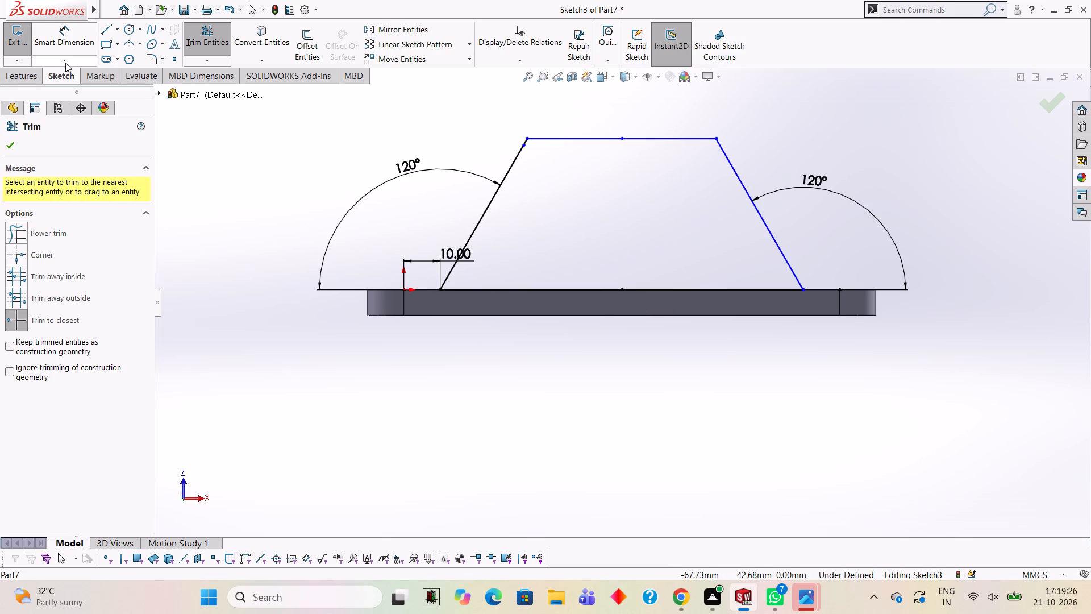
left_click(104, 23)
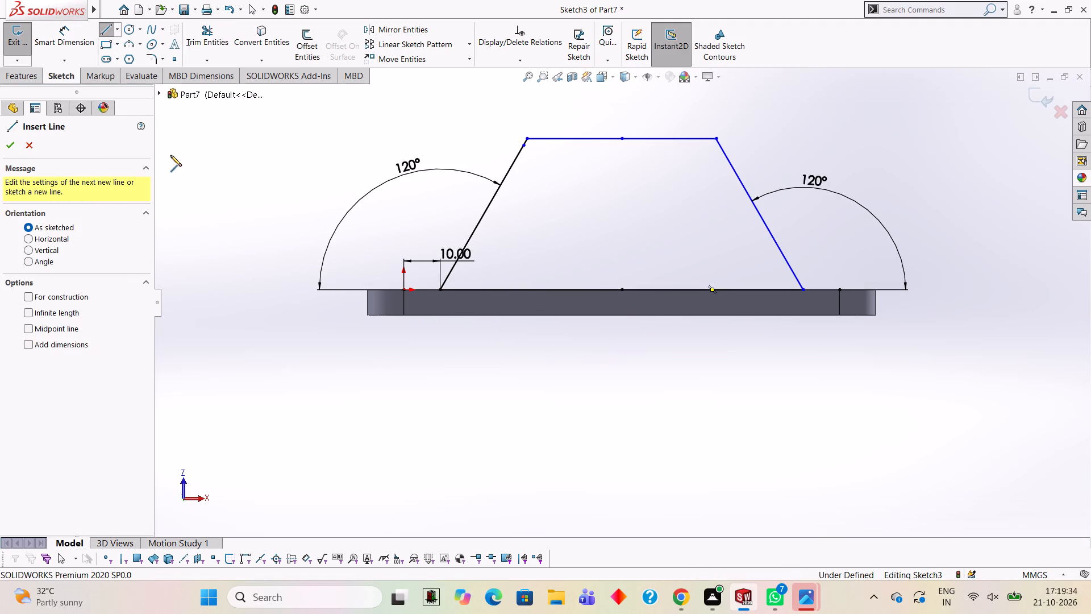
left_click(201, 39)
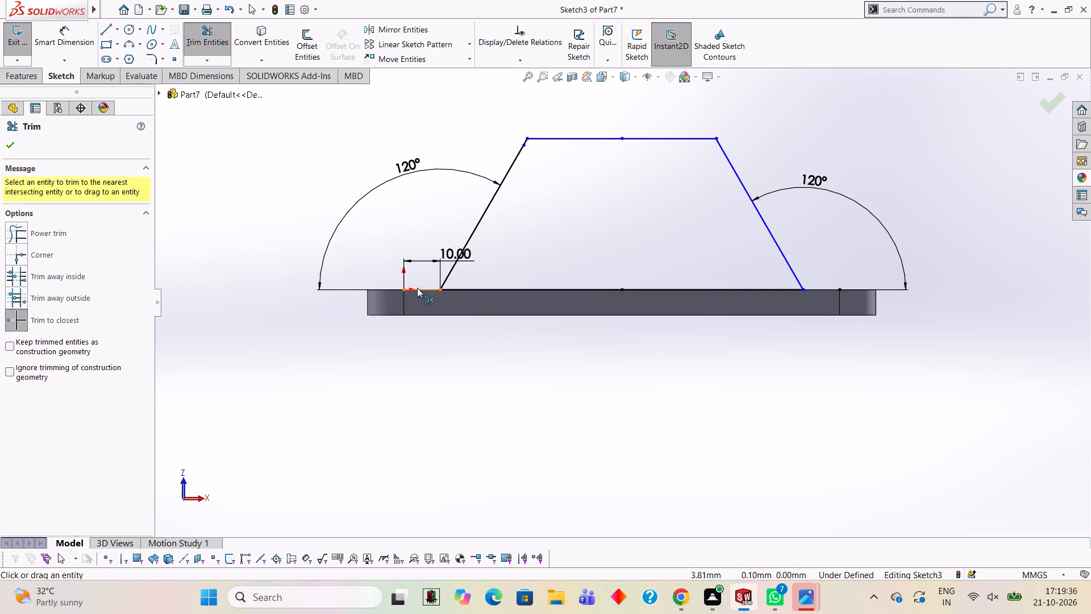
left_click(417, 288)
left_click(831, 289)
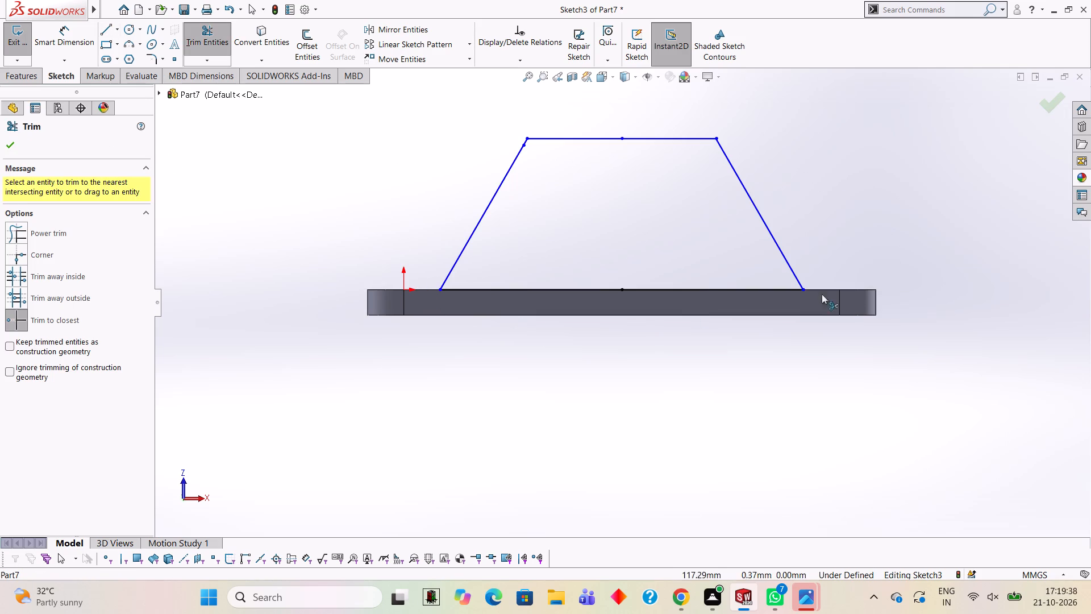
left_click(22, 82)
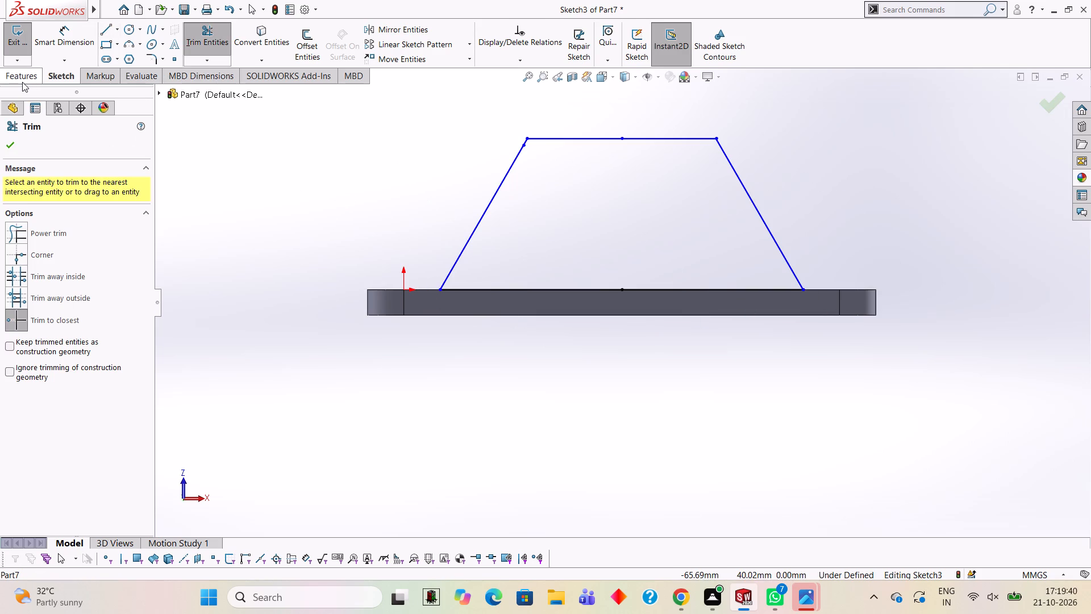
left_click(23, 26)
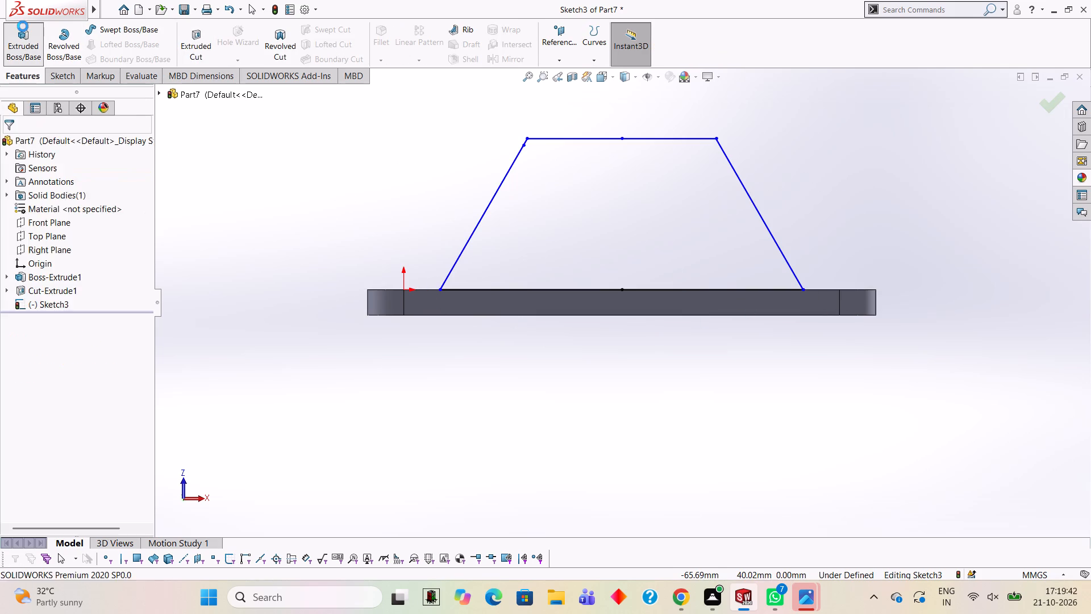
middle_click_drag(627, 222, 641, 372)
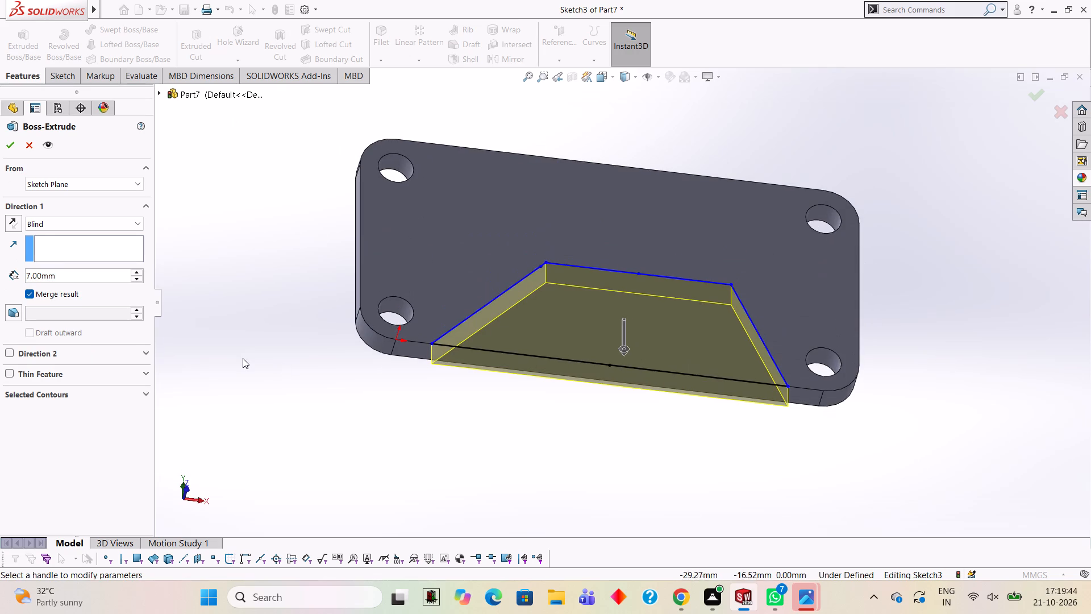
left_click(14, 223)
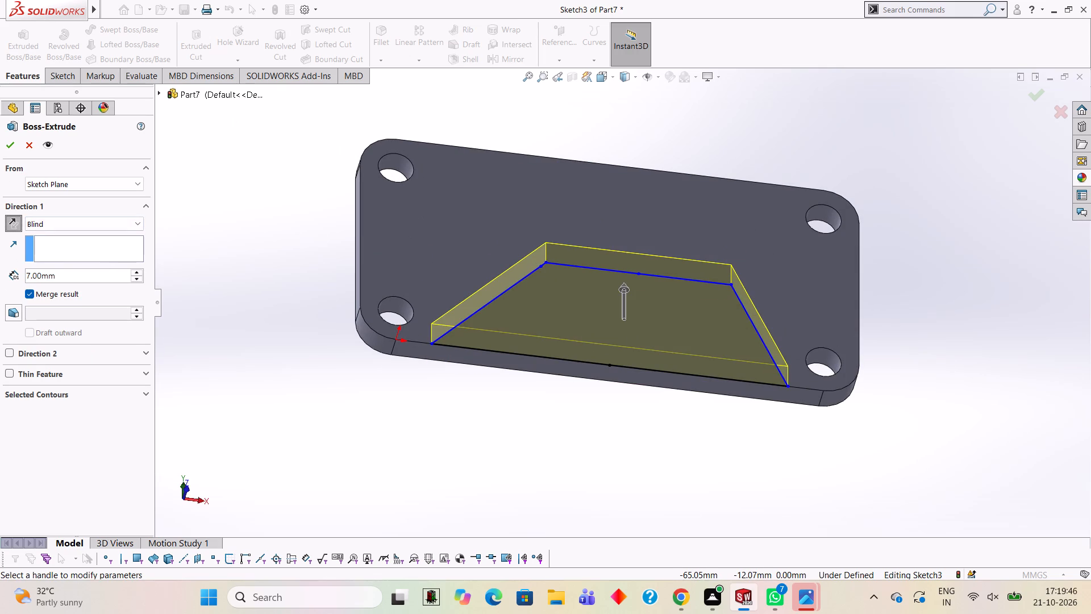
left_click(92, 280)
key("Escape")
Undo all the geometry and dimensions of the trapezoidal upright sketch on the plate's side face.
key("ctrl+z")
key("ctrl+z")
key("ctrl+z")
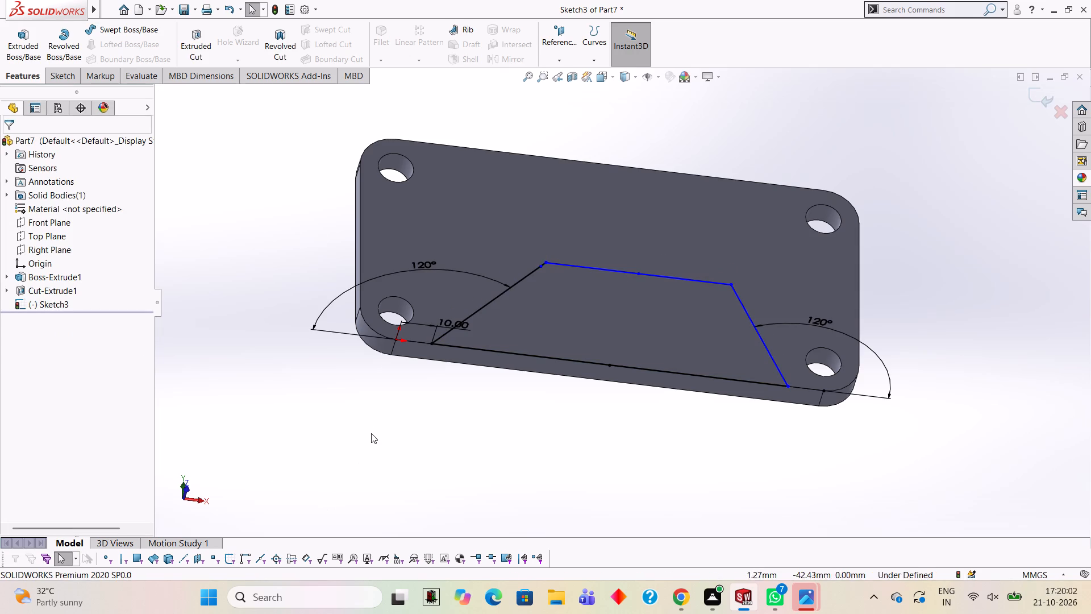
key("ctrl+z")
key("ctrl+z")
key("ctrl+z")
key("ctrl+z")
key("ctrl+z")
key("ctrl+z")
key("ctrl+z")
key("ctrl+z")
key("ctrl+z")
key("ctrl+z")
key("ctrl+z")
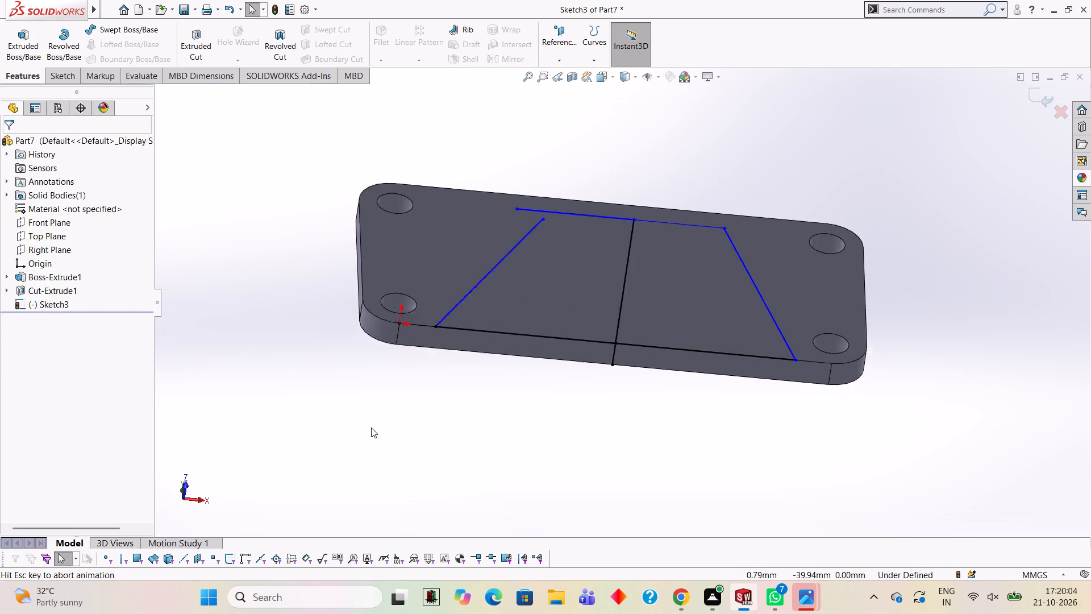
key("ctrl+z")
key("ctrl+z")
key("ctrl+z")
key("ctrl+z")
key("ctrl+z")
key("ctrl+z")
key("ctrl+z")
key("ctrl+z")
key("ctrl+z")
key("ctrl+z")
key("ctrl+z")
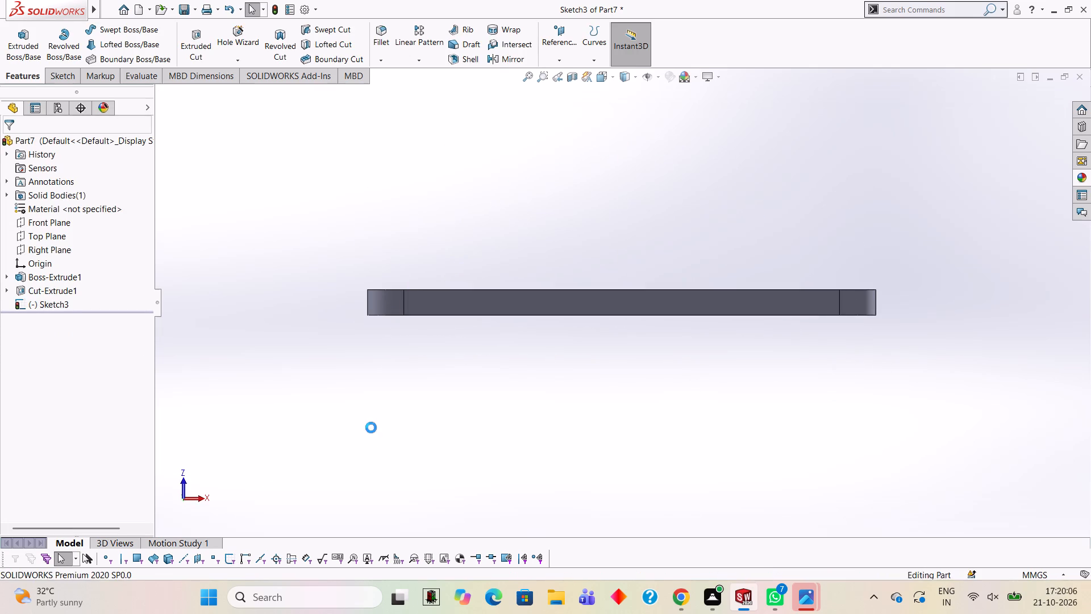
Undo the corner-hole cut, its hole sketch and the plate extrusion, going back into the plate outline sketch.
key("ctrl+z")
key("ctrl+z")
key("ctrl+z")
key("ctrl+z")
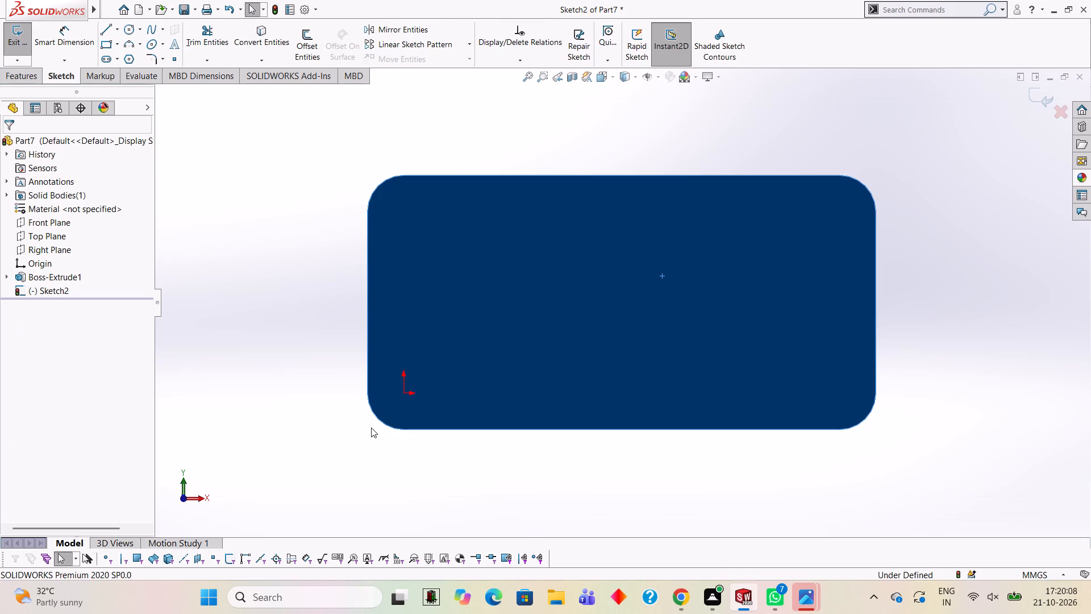
key("ctrl+z")
key("ctrl+z")
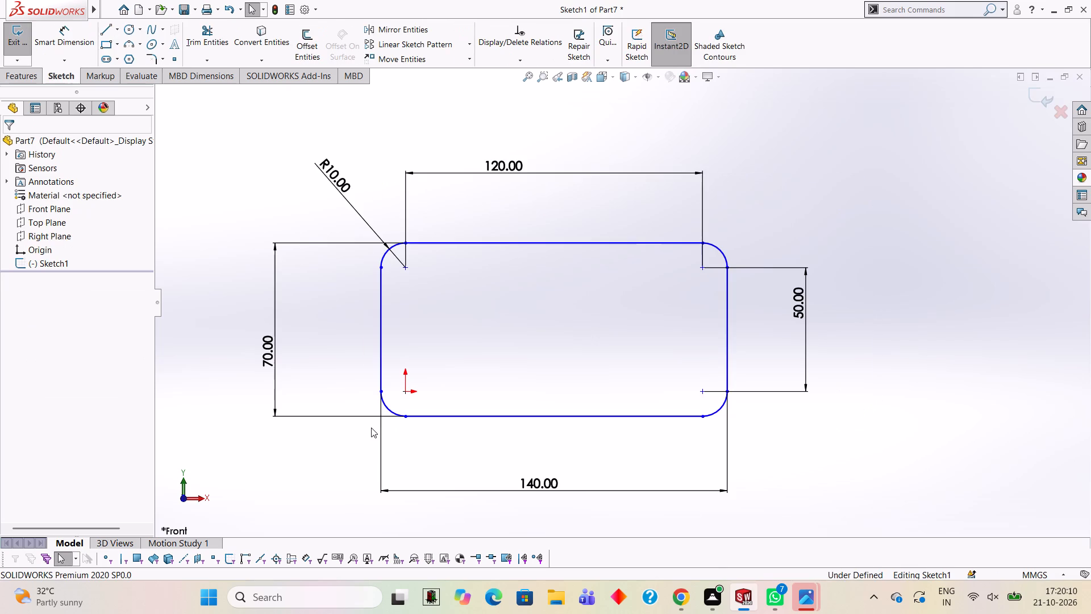
Undo the outline sketch's R10, 70 mm and 140 mm dimensions and the trims around its two right corner circles.
key("ctrl+z")
key("ctrl+z")
key("ctrl+z")
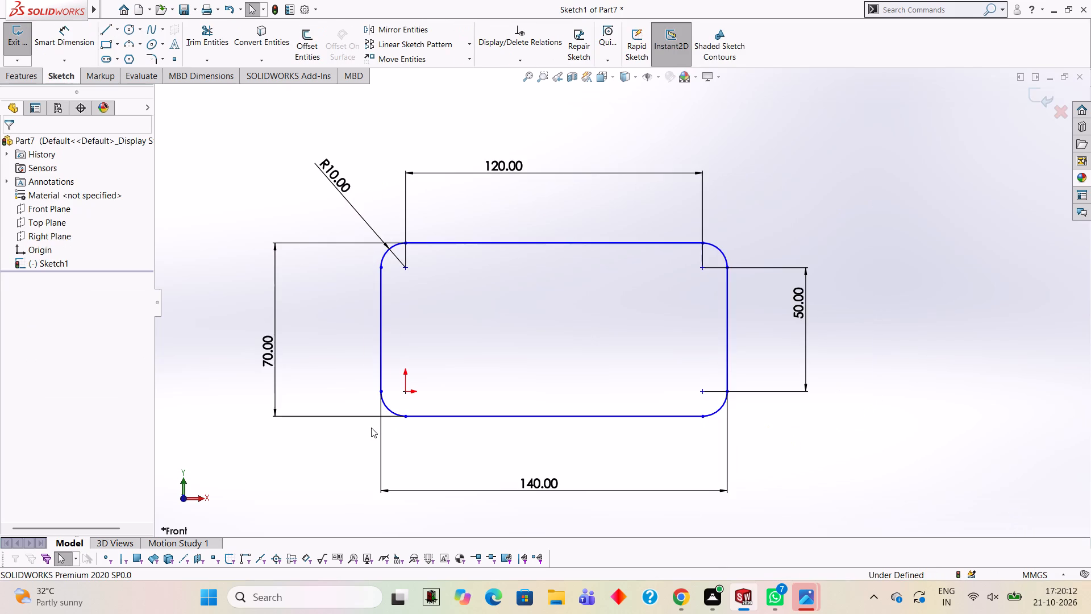
key("ctrl+z")
key("ctrl+z")
key("ctrl+z")
key("ctrl+z")
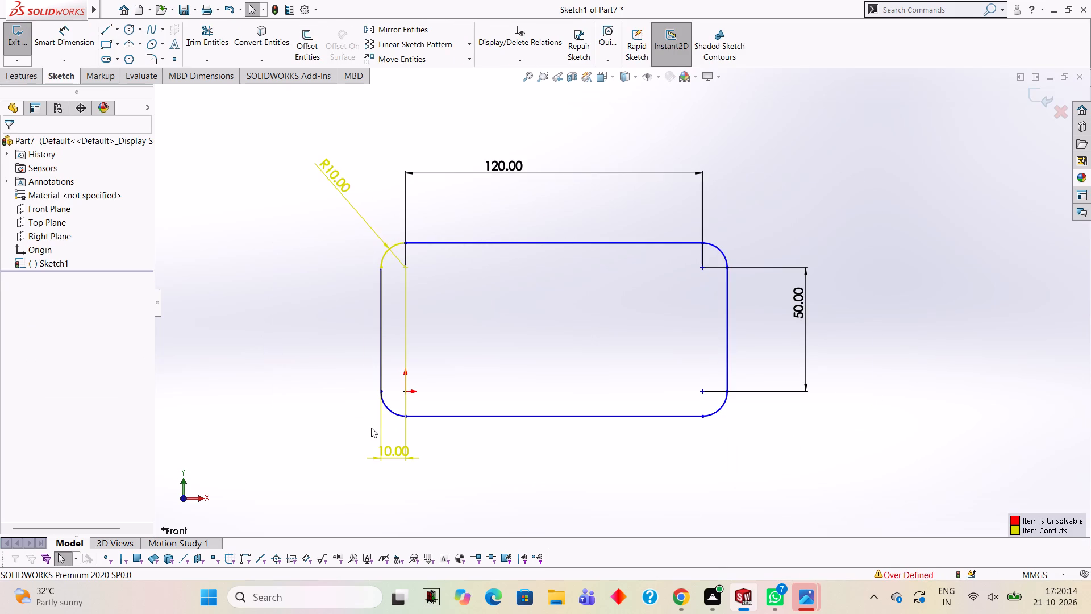
key("ctrl+z")
key("ctrl+z")
key("ctrl+z")
key("ctrl+z")
key("ctrl+z")
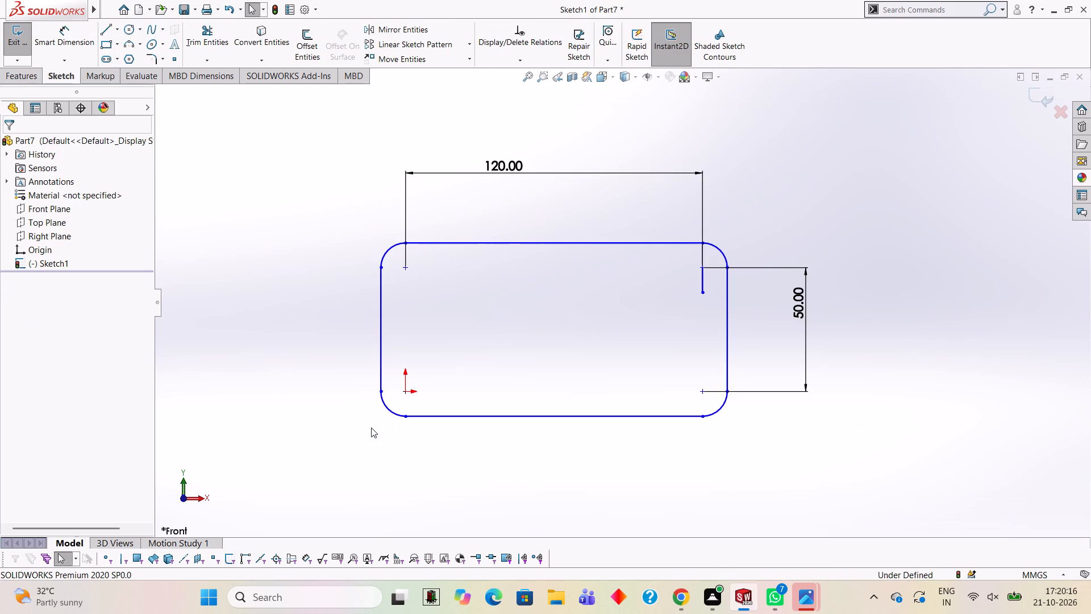
key("ctrl+z")
key("ctrl+z")
key("ctrl+z")
key("ctrl+z")
key("ctrl+z")
key("ctrl+z")
key("ctrl+z")
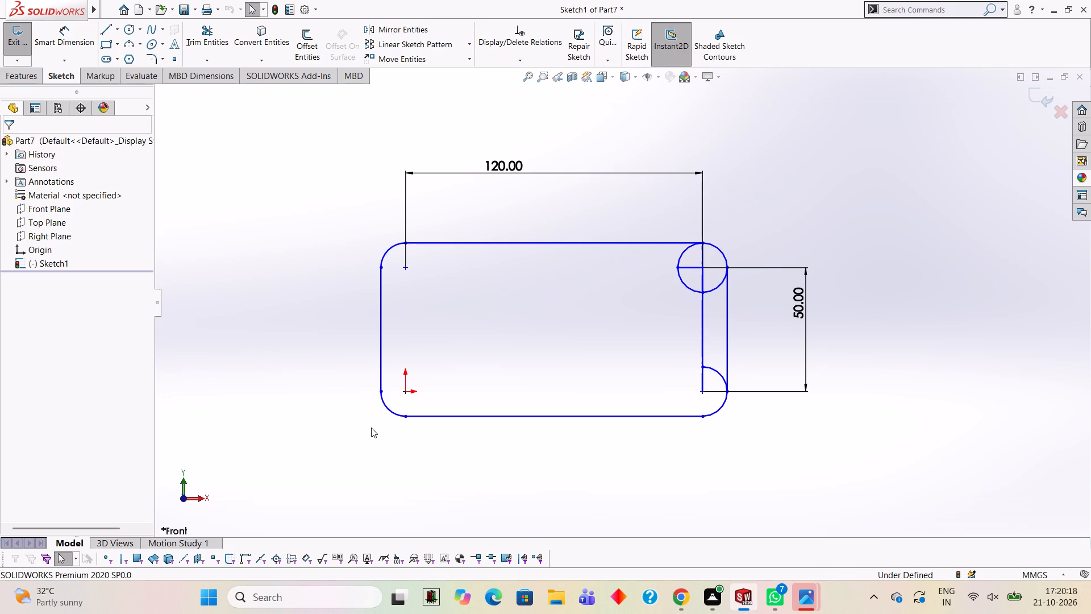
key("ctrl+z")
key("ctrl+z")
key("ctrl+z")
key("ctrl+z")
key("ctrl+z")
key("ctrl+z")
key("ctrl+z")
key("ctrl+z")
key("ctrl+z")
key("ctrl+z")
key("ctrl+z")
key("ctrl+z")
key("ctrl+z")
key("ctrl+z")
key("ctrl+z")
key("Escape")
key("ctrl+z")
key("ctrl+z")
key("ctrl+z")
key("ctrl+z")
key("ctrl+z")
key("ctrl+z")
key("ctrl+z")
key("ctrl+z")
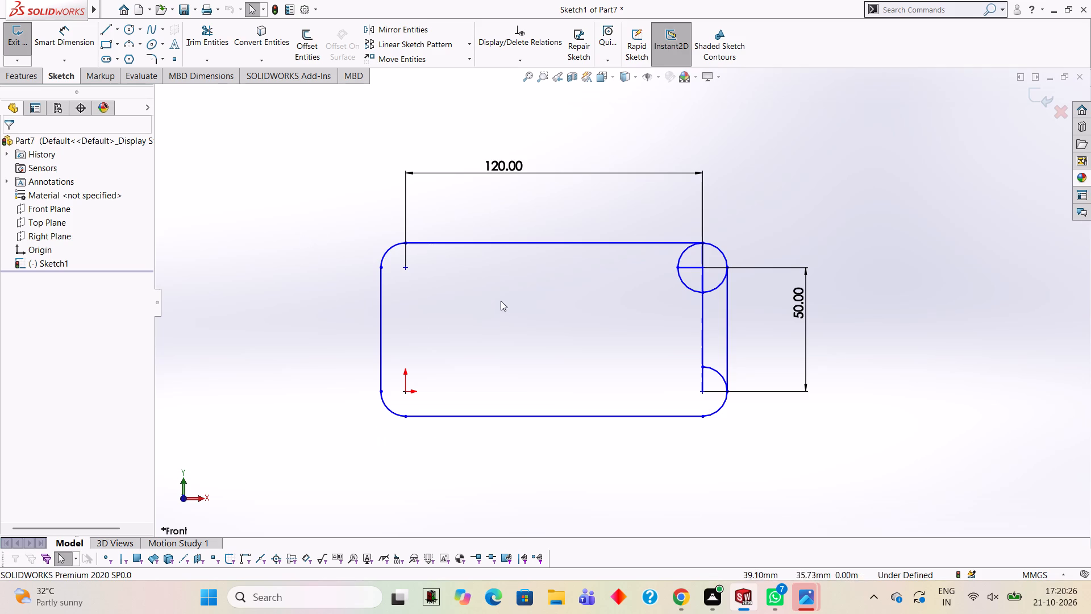
Trim away the old outline's top, left and bottom lines together with its two left corner arcs.
left_click(207, 30)
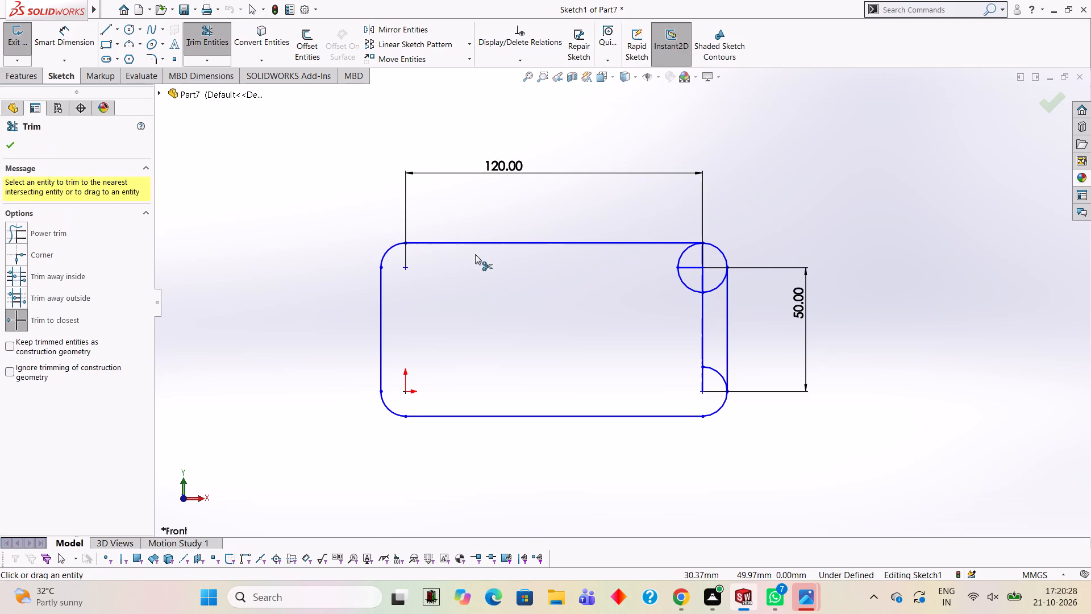
left_click(469, 241)
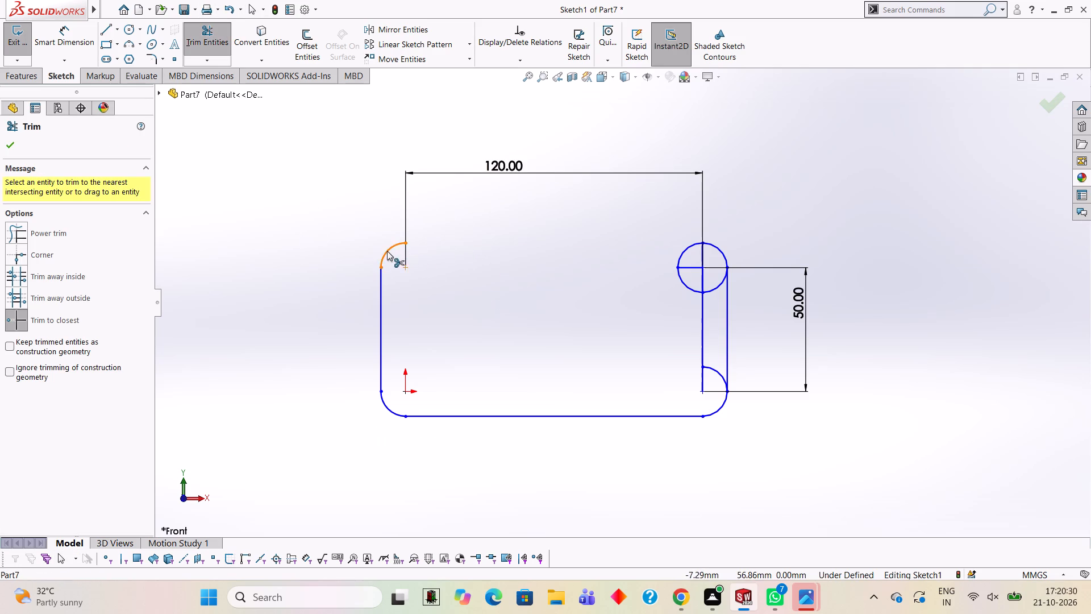
left_click(387, 251)
left_click(380, 283)
left_click(389, 410)
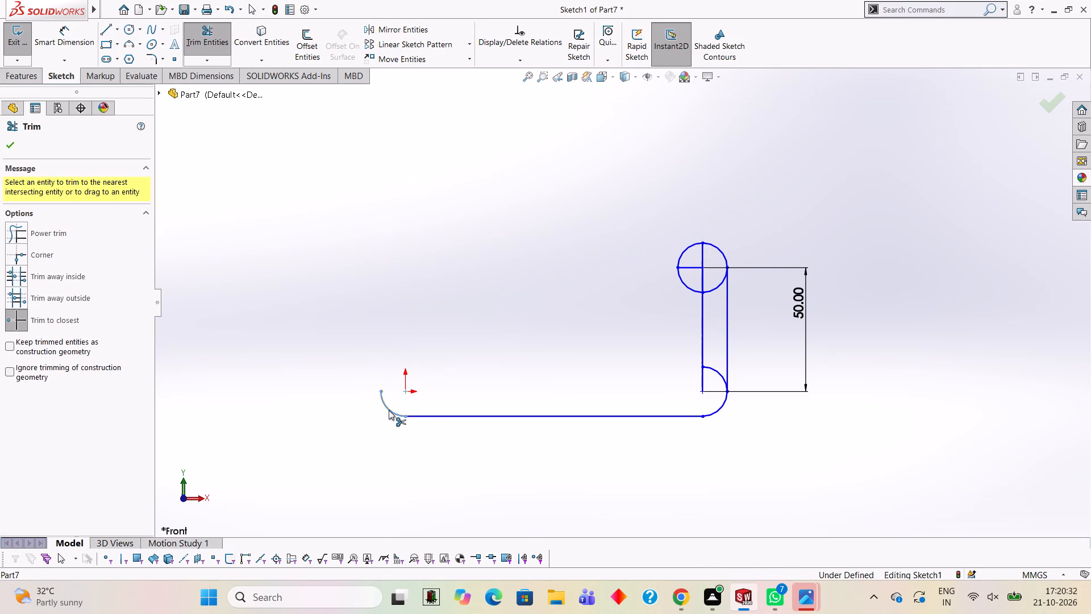
left_click(449, 420)
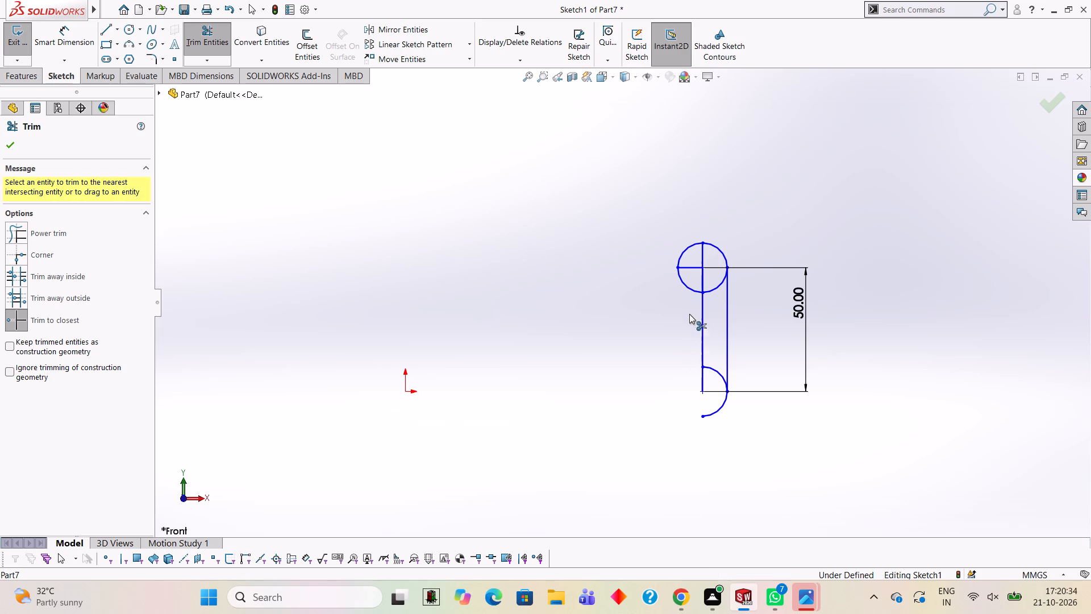
Trim away the remaining right-side lines, corner circle and arcs until the outline sketch is empty, and exit the sketch.
left_click(688, 284)
left_click(686, 251)
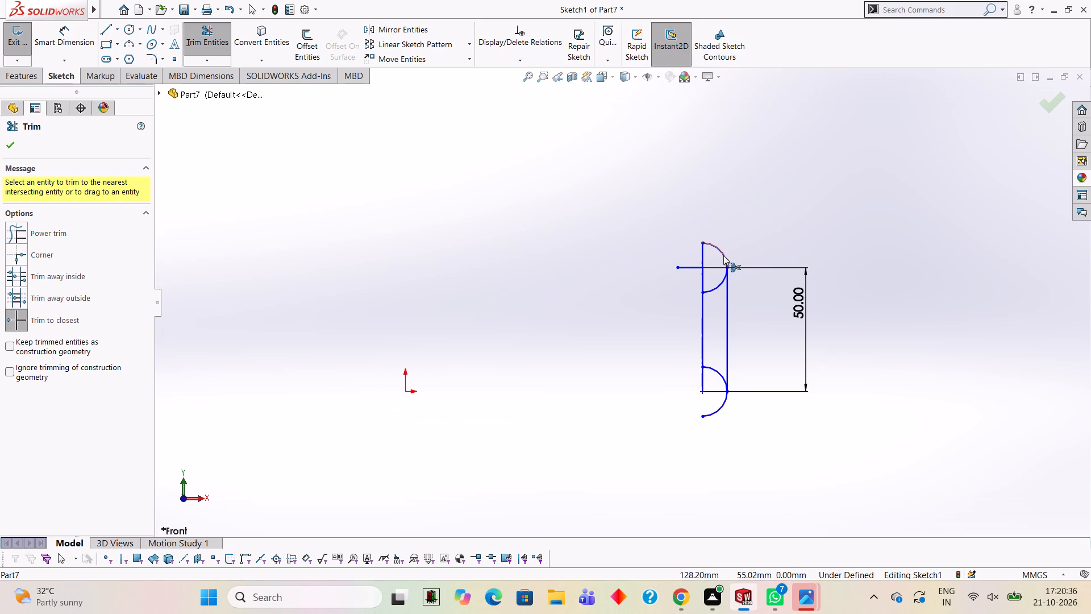
left_click(723, 255)
left_click(703, 267)
left_click(701, 258)
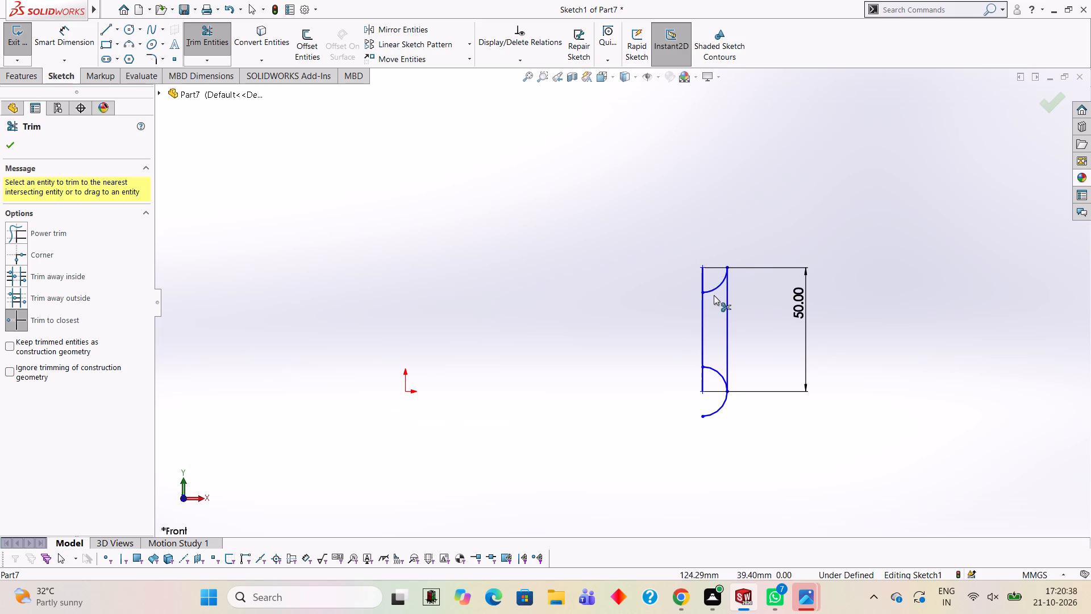
left_click(711, 287)
left_click(701, 287)
left_click(715, 291)
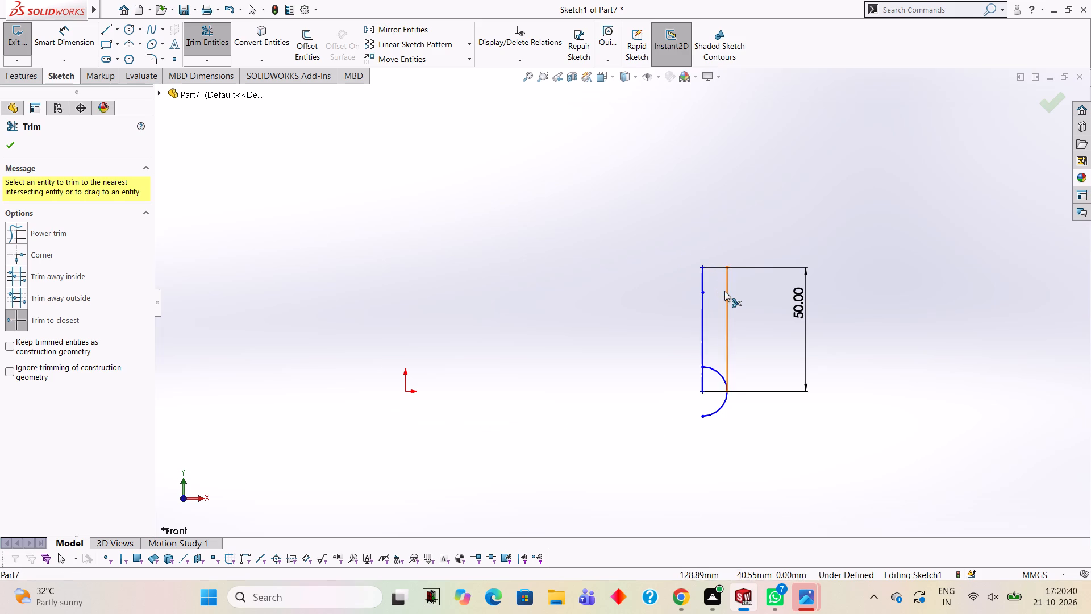
left_click(724, 291)
left_click(705, 289)
left_click(702, 291)
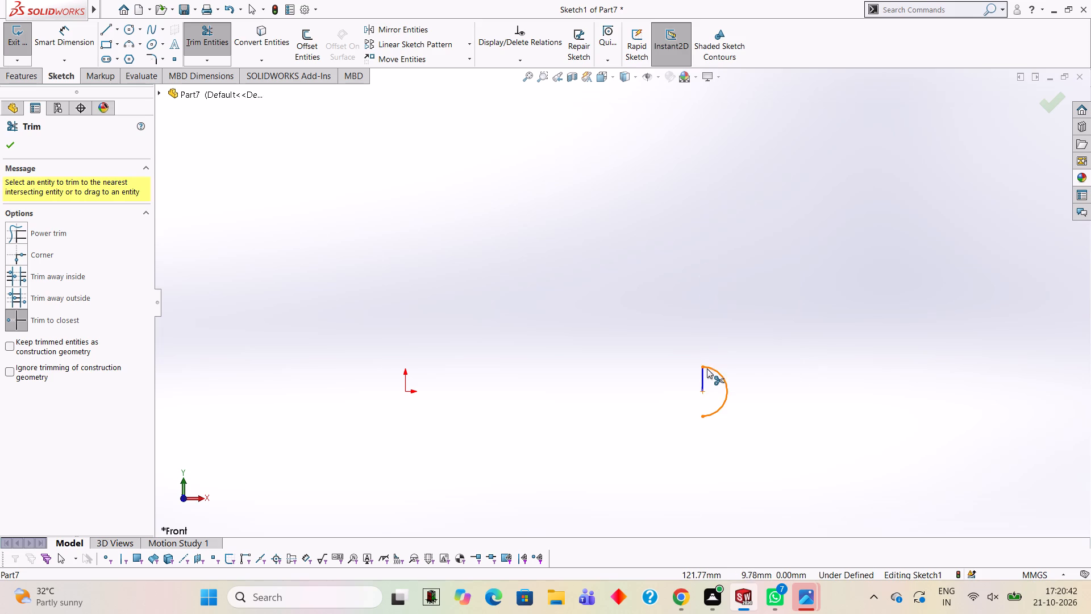
left_click(707, 371)
left_click(703, 371)
left_click(717, 372)
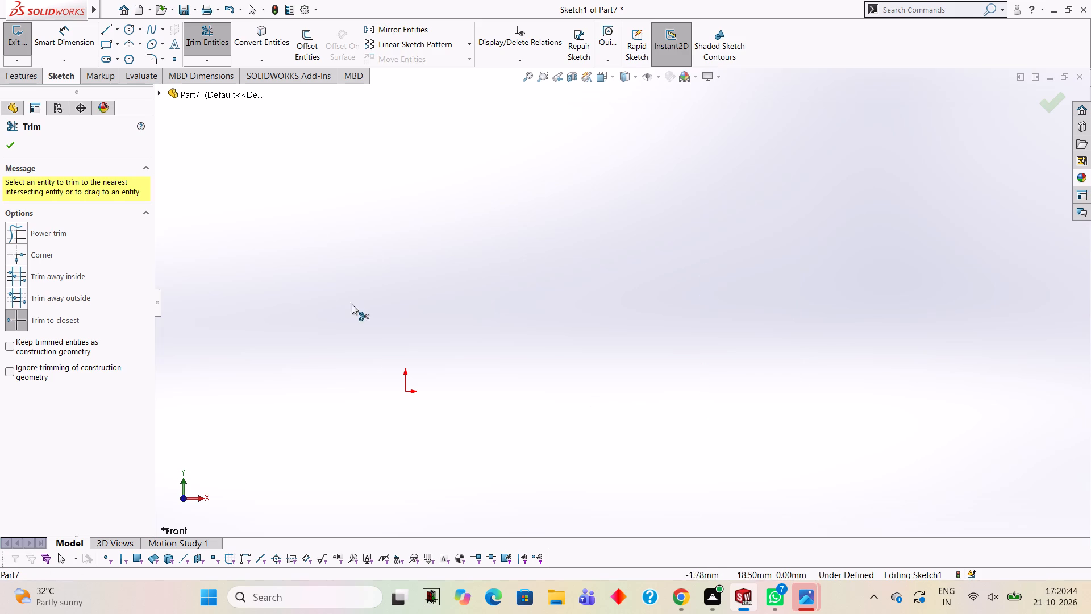
key("Escape")
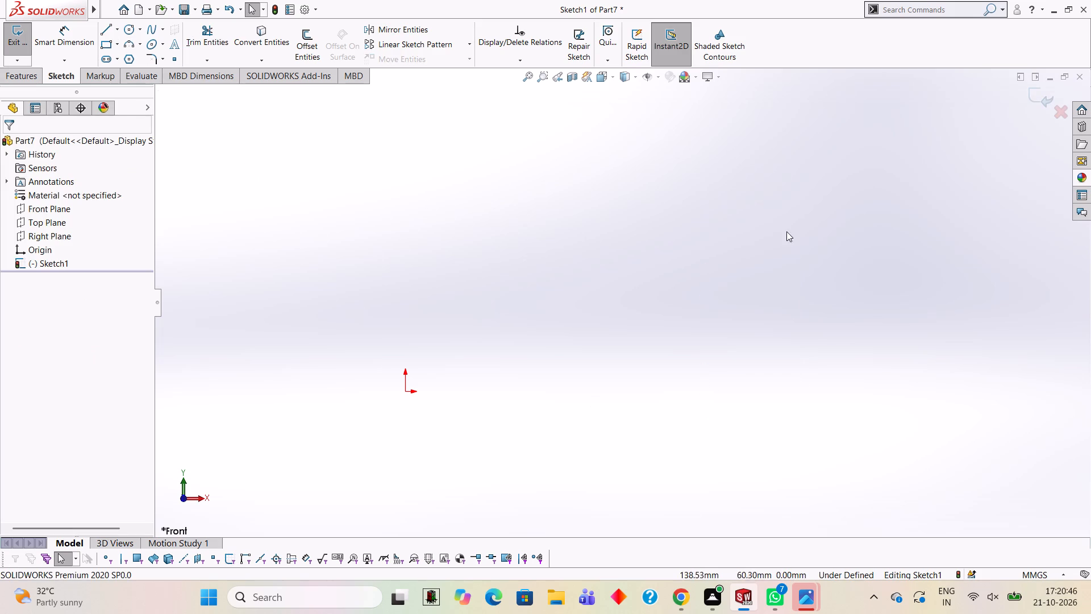
left_click(1032, 101)
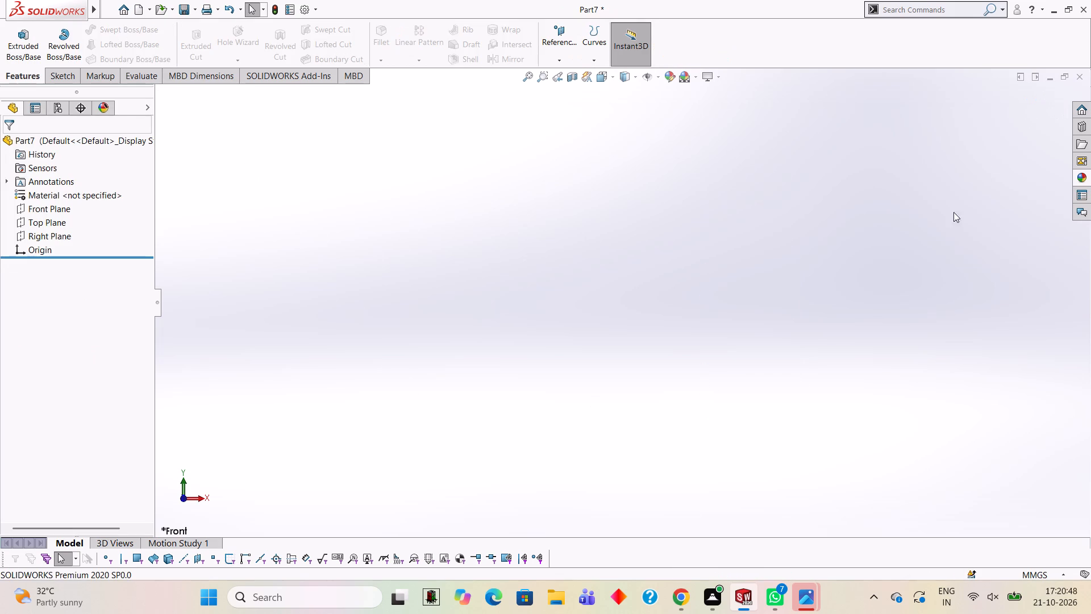
On the Front Plane, sketch a closed rectangle of lines from the origin, 120 mm wide and 30 mm high.
left_click(60, 208)
left_click(66, 189)
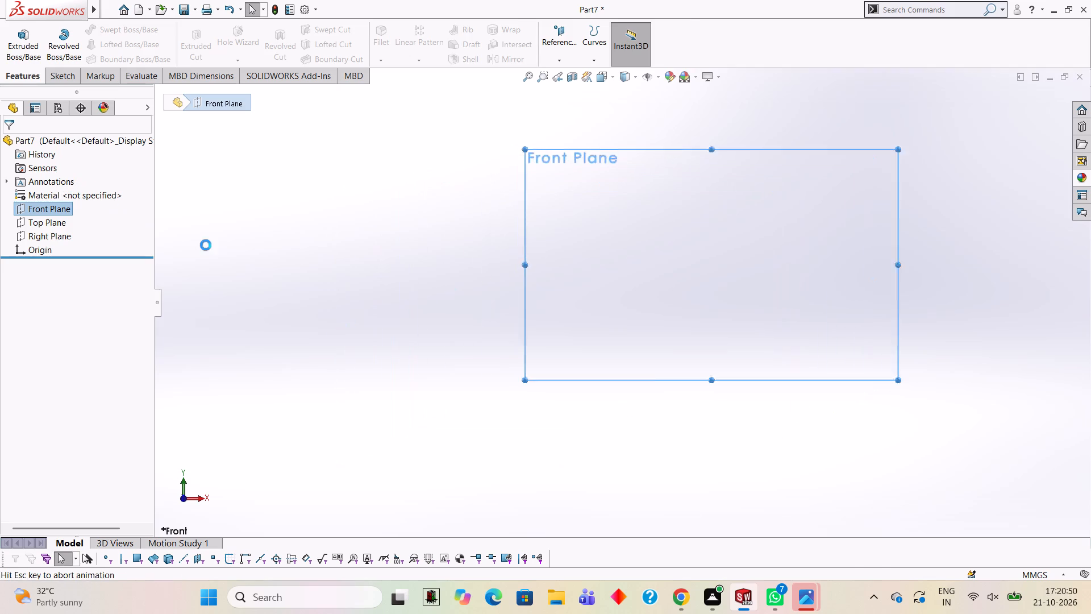
left_click(615, 214)
scroll(836, 262, "up", 1)
scroll(836, 262, "down", 2)
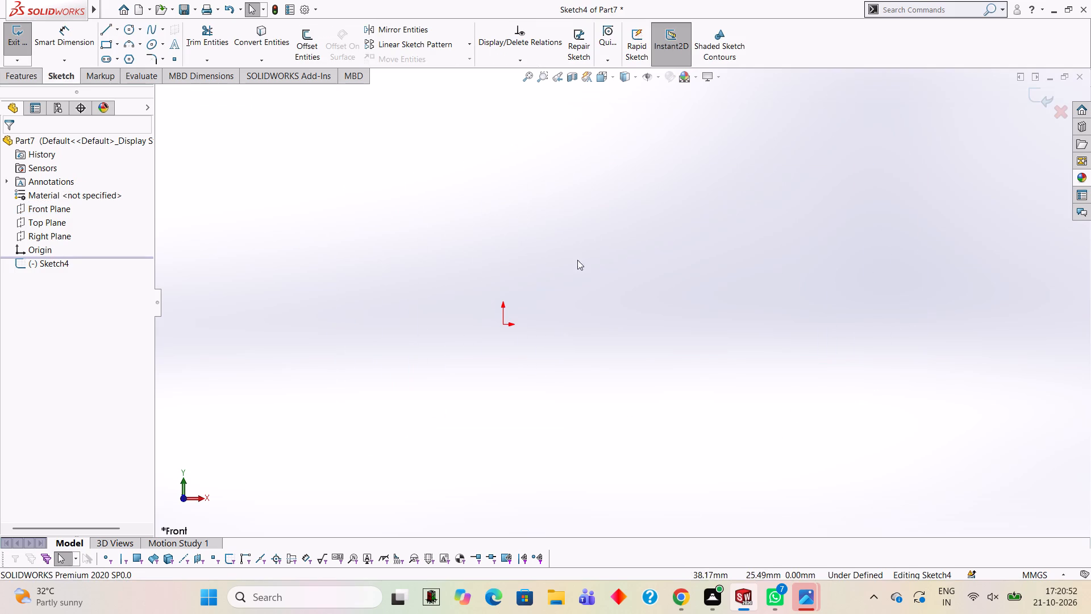
left_click(103, 32)
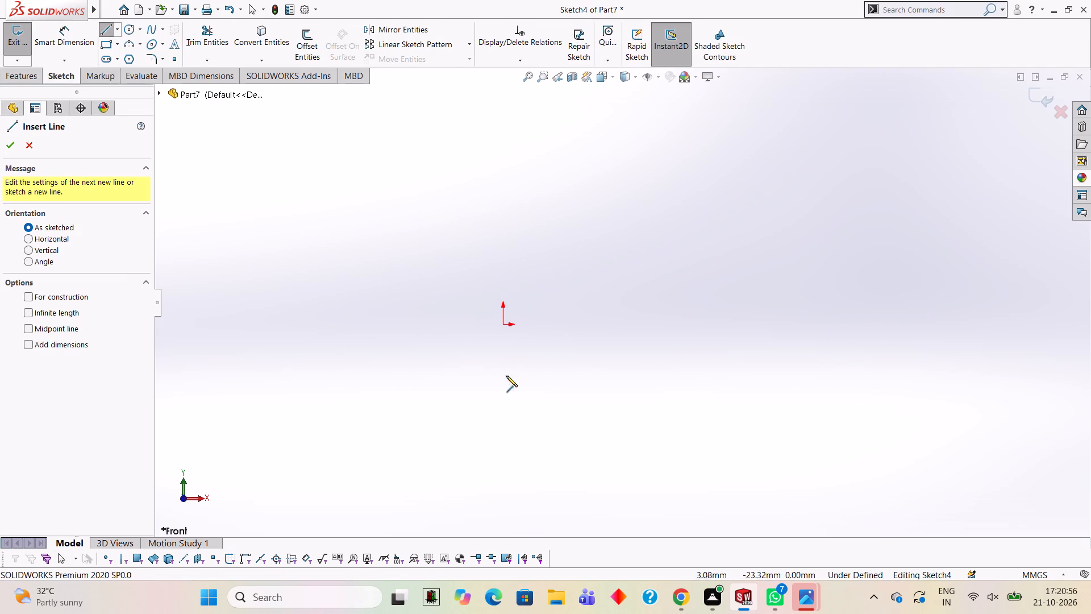
left_click(503, 322)
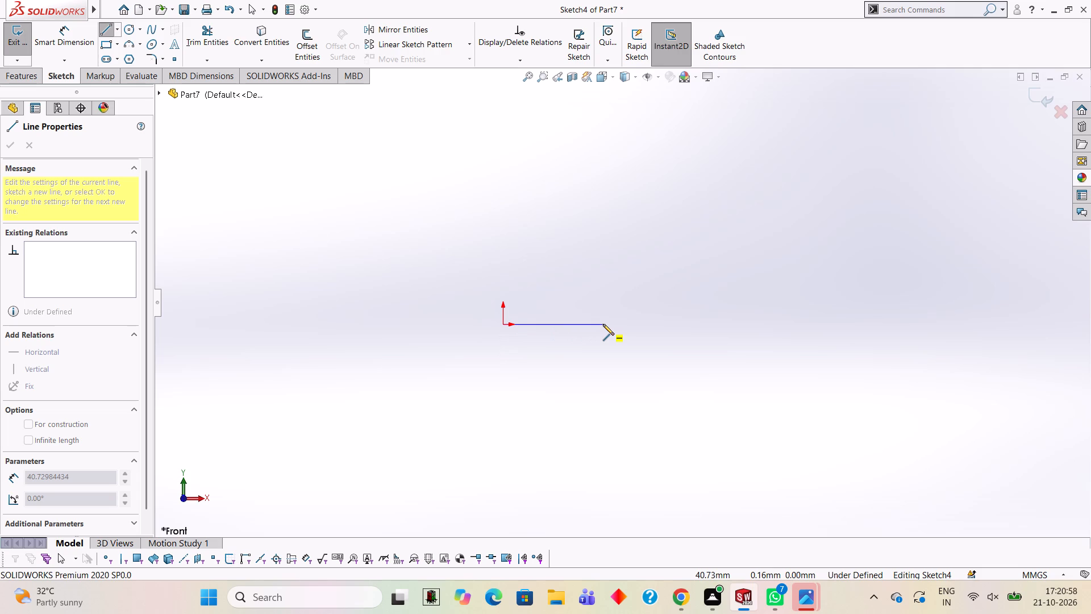
type("120")
type("120")
key("Return")
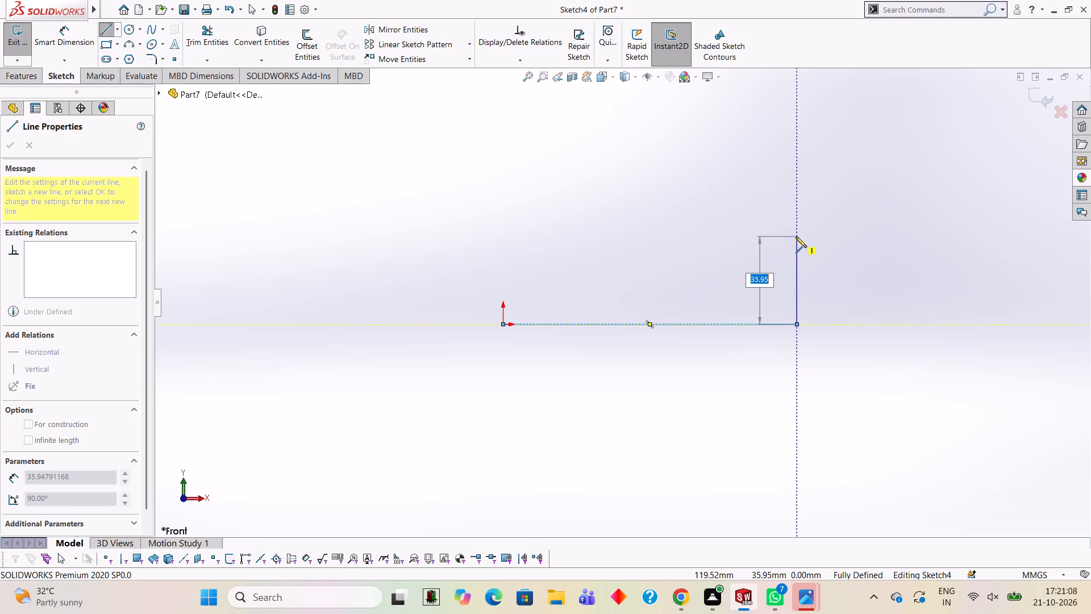
type("30")
key("Return")
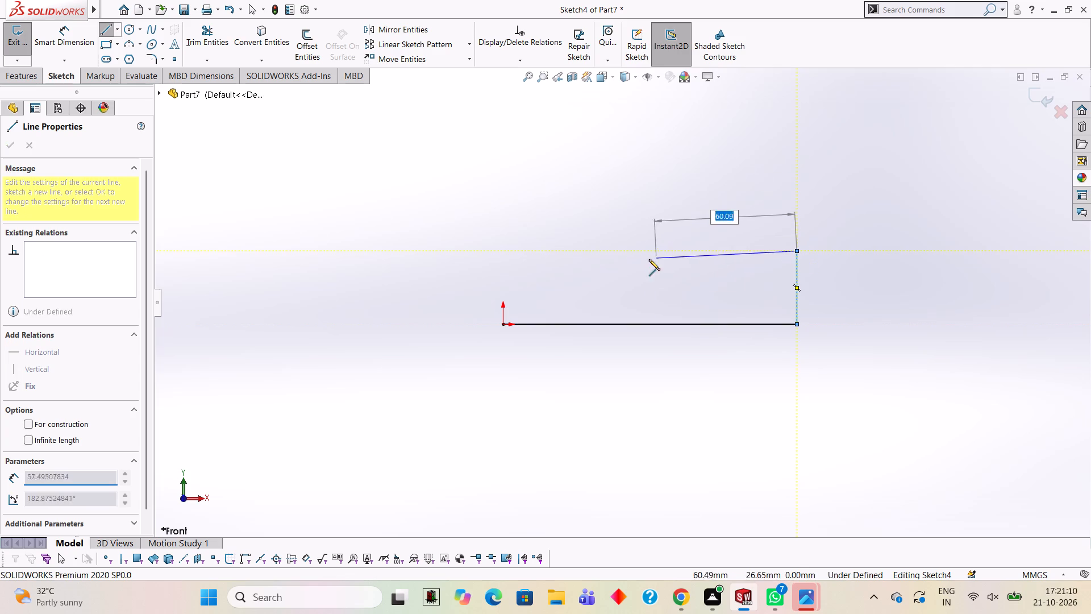
type("120")
key("Return")
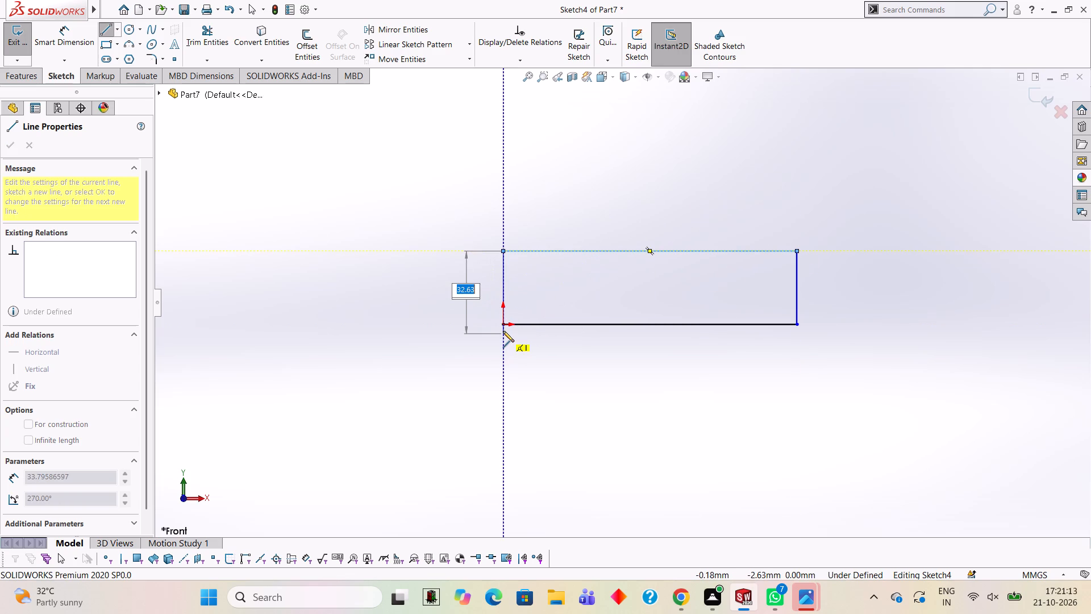
left_click(503, 326)
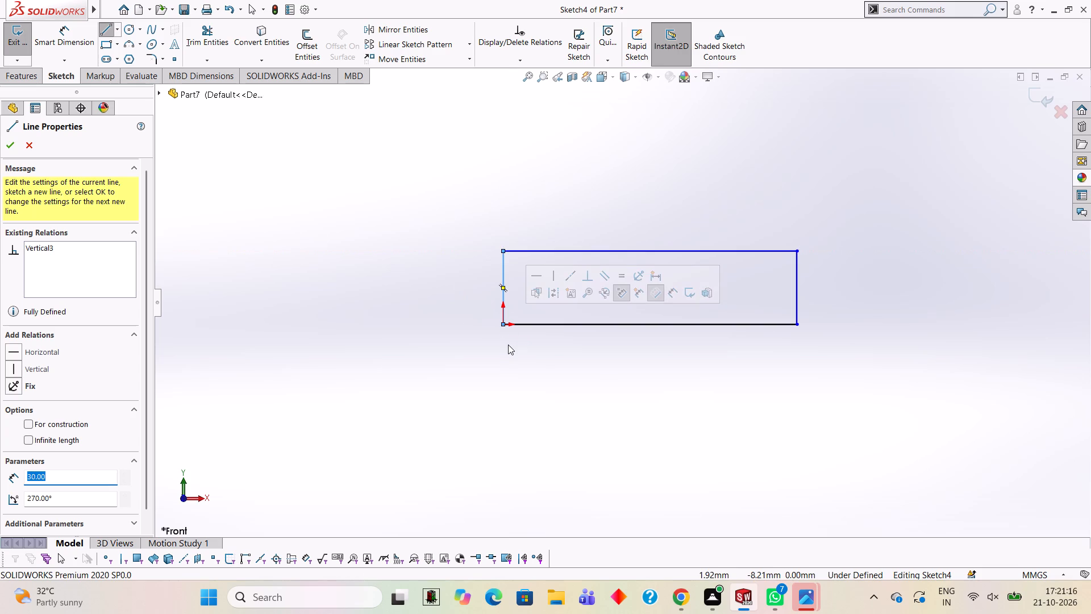
key("Escape")
key("Escape")
key("Escape")
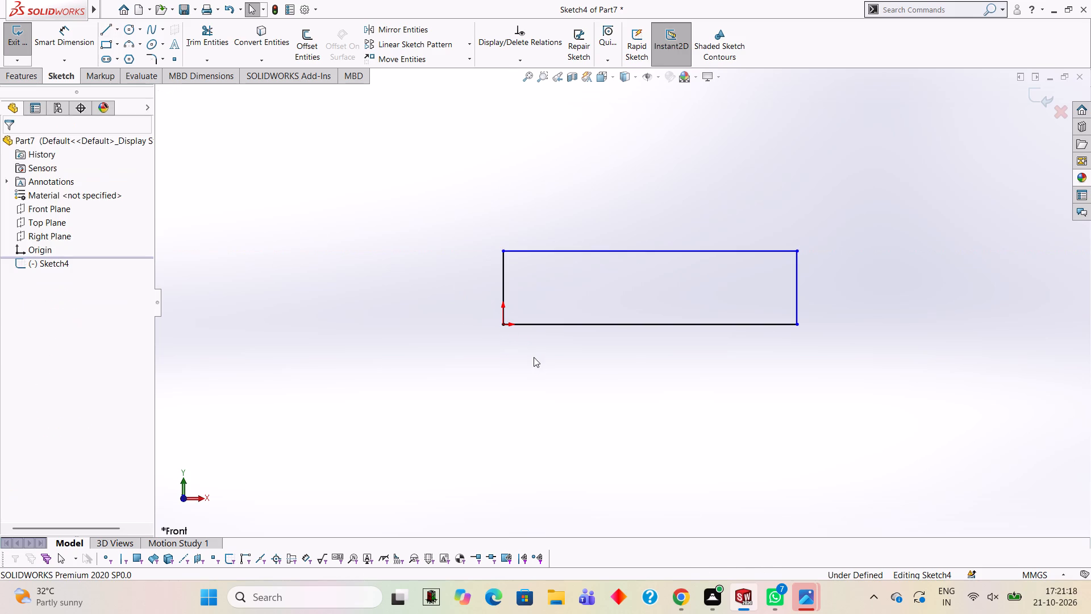
key("Escape")
Dimension the rectangle's top edge at 120 mm and its right edge at 30 mm.
left_click(80, 34)
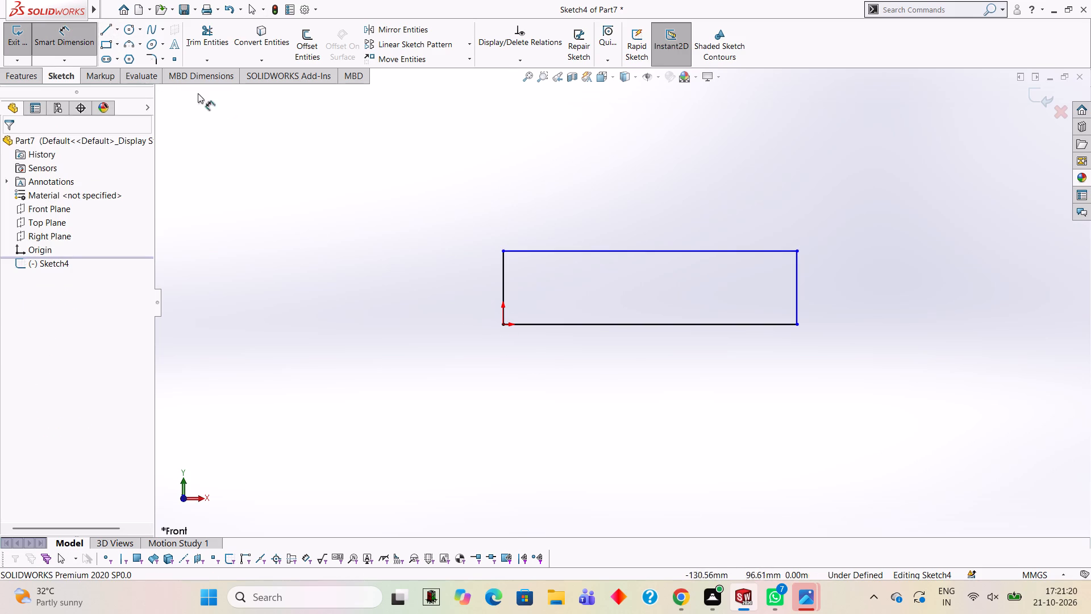
left_click(602, 249)
left_click(601, 174)
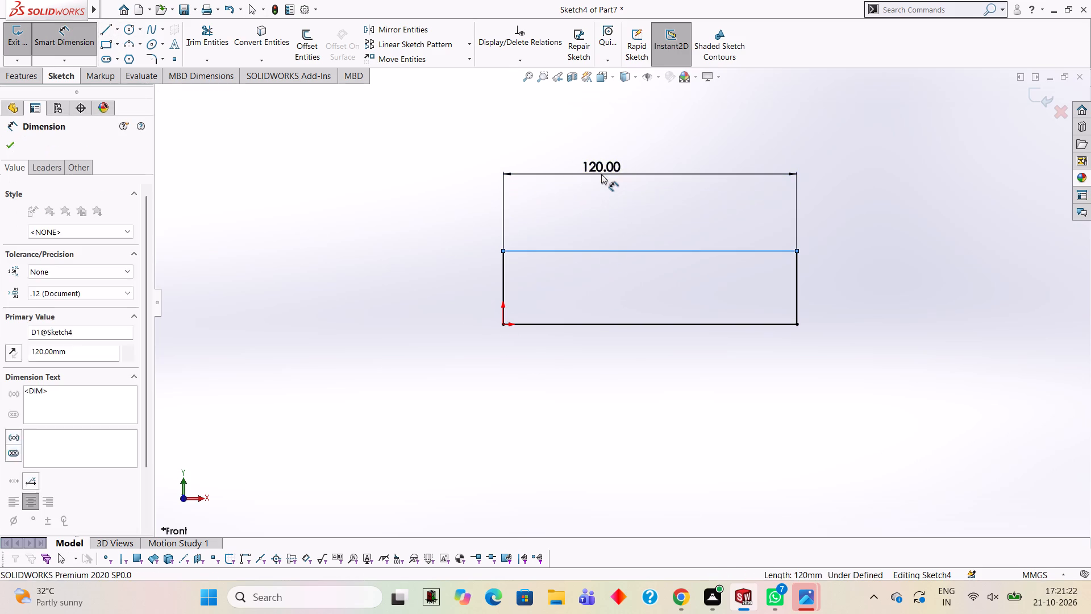
left_click(552, 153)
left_click(518, 132)
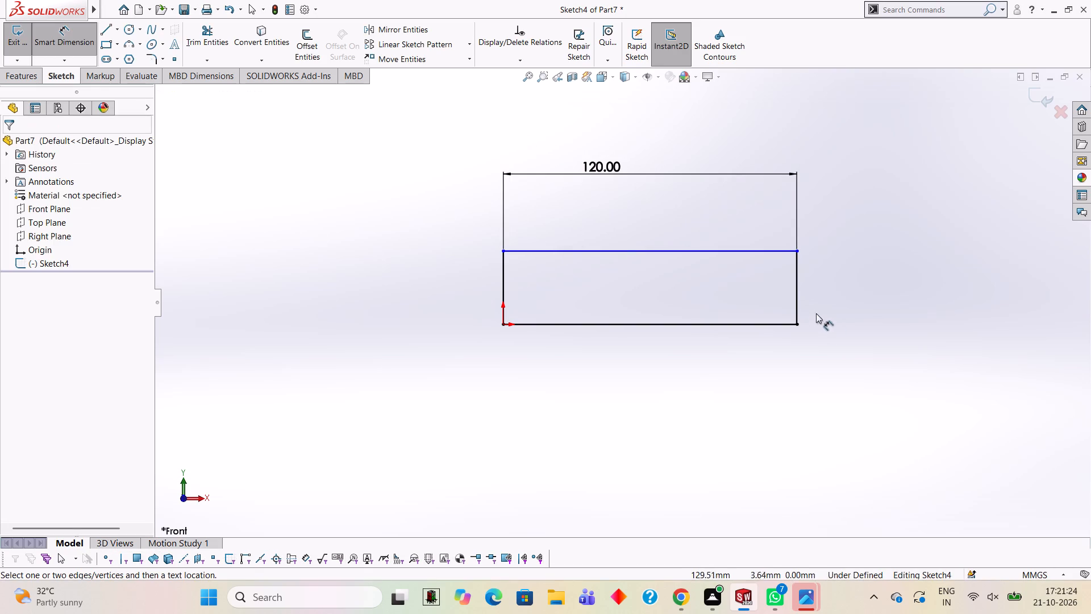
left_click(799, 292)
left_click(877, 292)
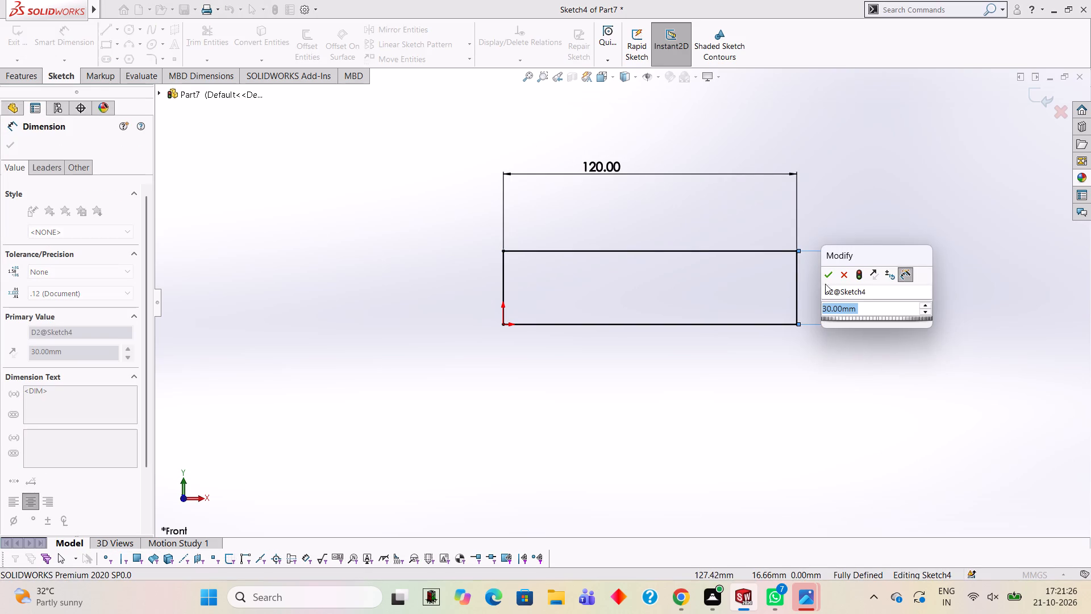
left_click(832, 273)
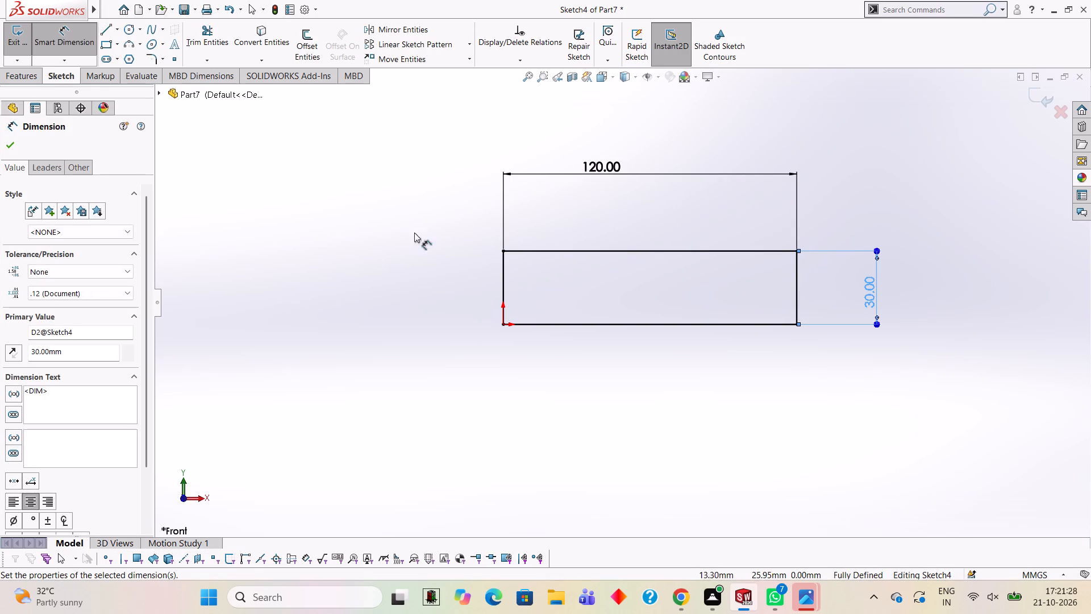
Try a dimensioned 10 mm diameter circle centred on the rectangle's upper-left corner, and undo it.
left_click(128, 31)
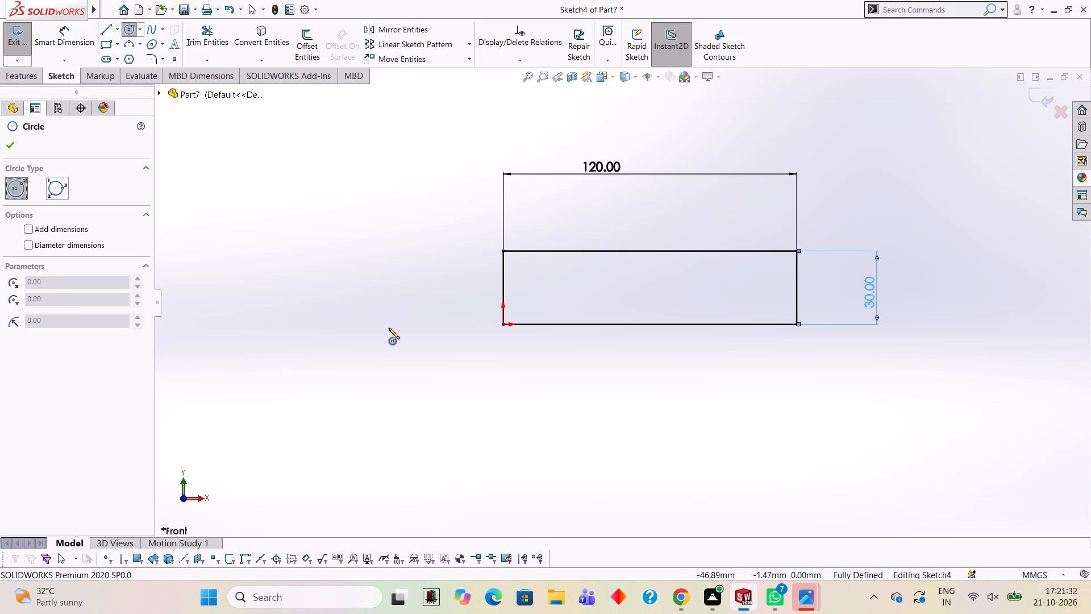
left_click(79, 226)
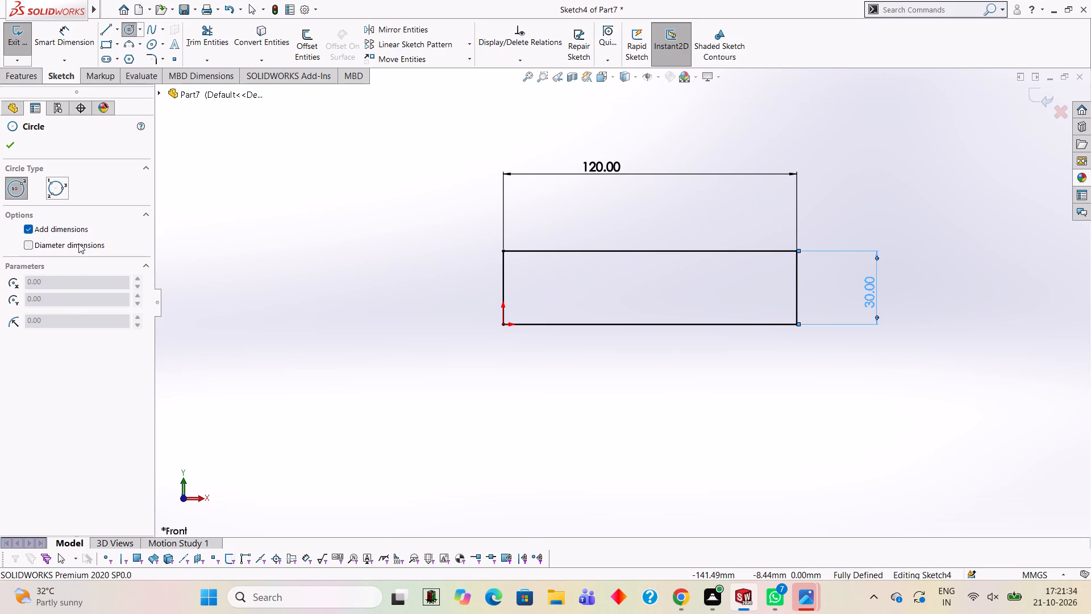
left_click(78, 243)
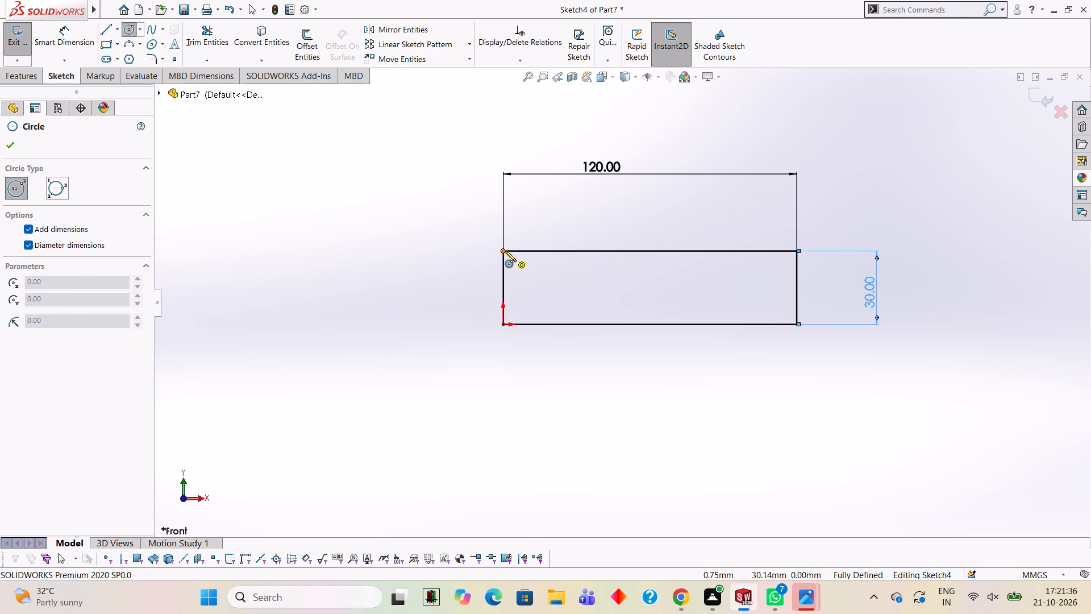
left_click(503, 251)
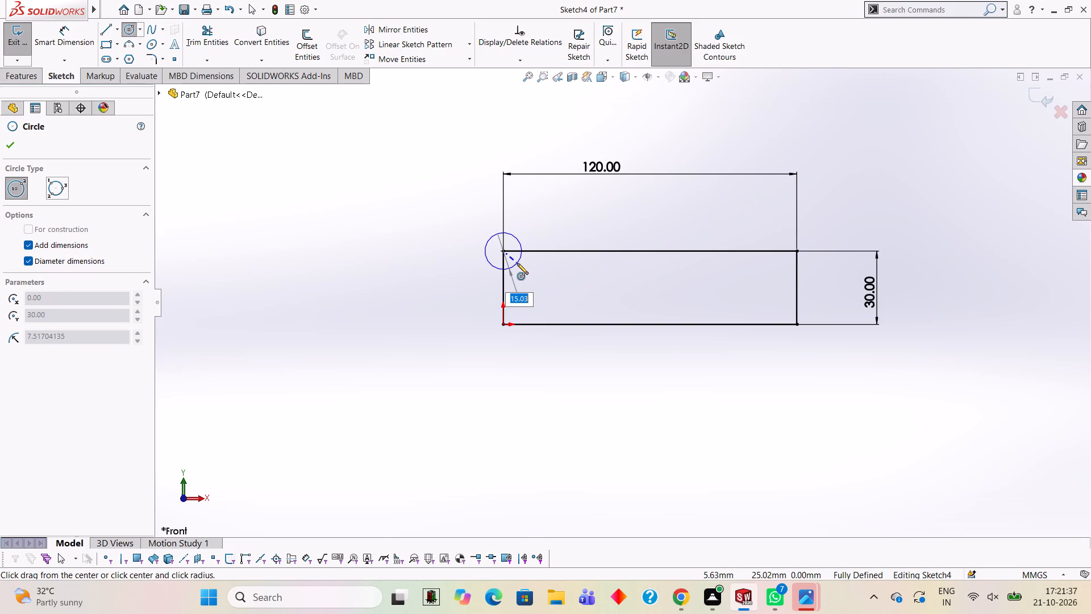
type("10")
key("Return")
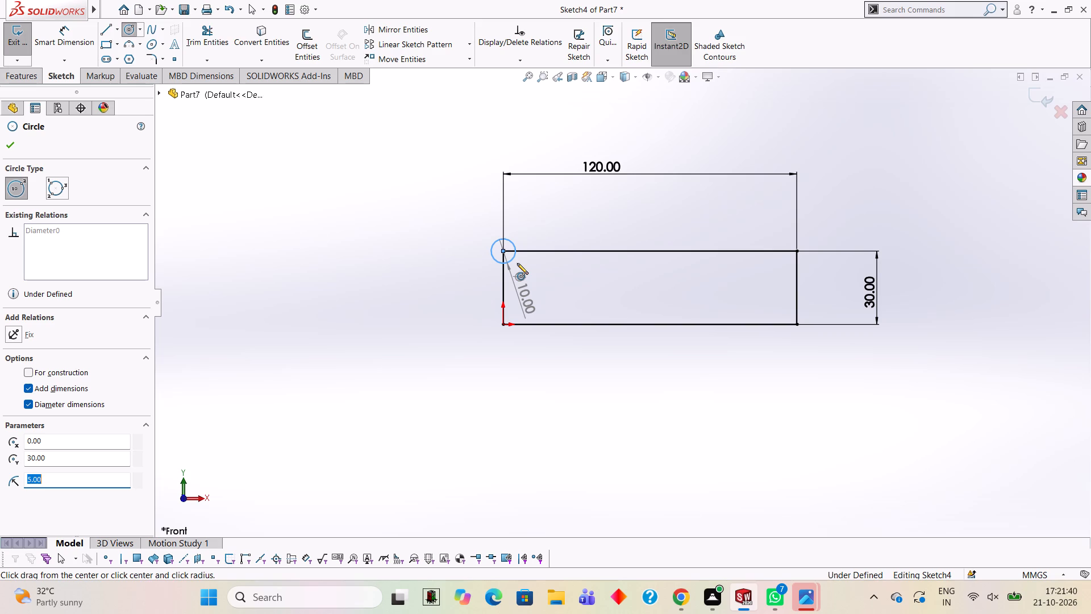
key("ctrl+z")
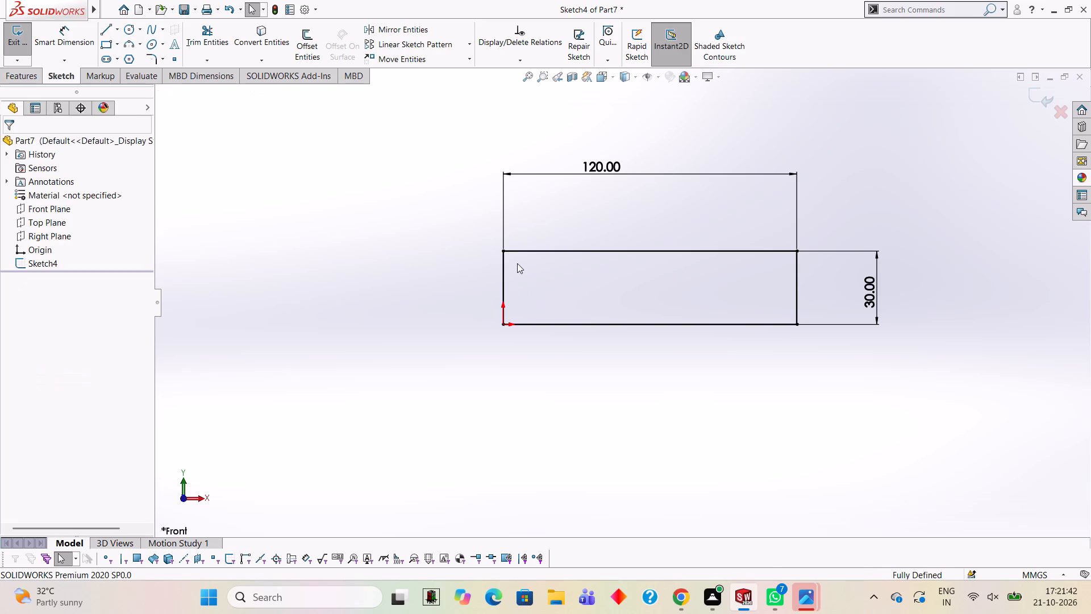
Draw 10 mm radius circles centred on the rectangle's upper-left and lower-left corners, with automatic dimensions turned off.
left_click(131, 26)
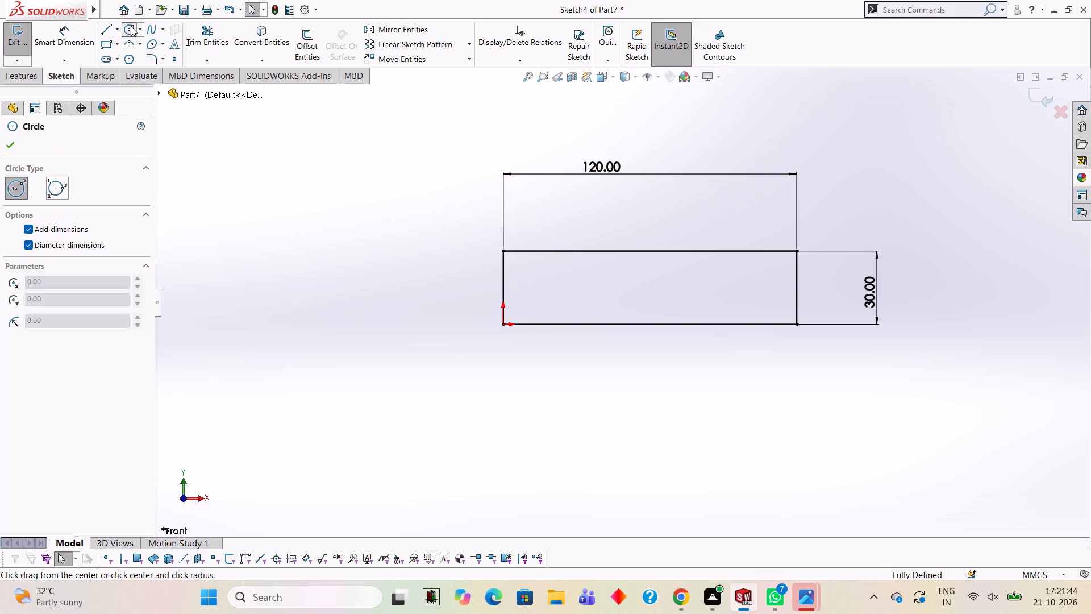
left_click(51, 227)
left_click(60, 243)
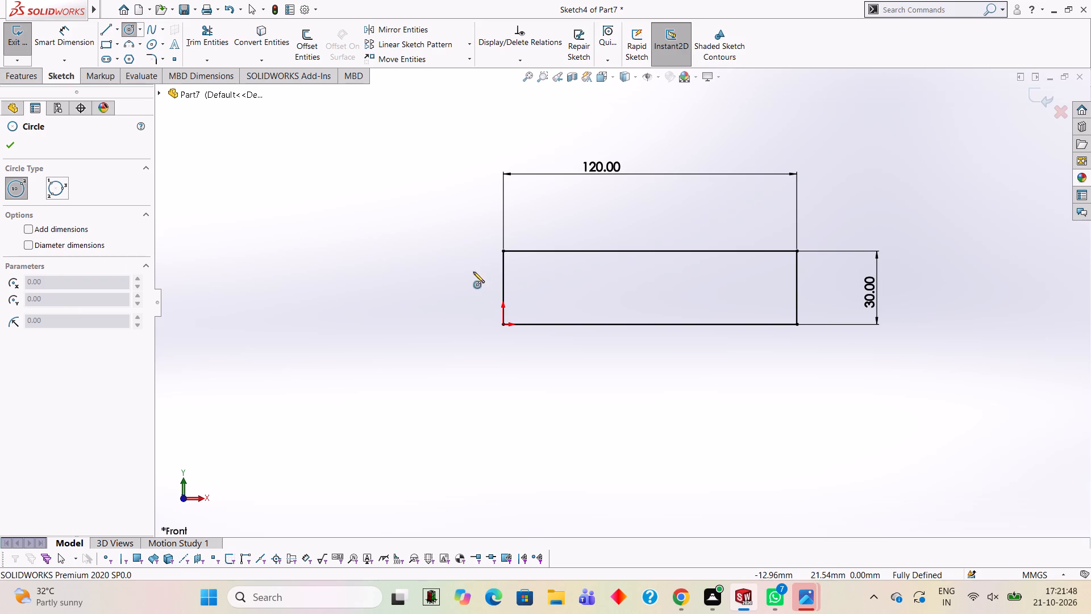
left_click(502, 252)
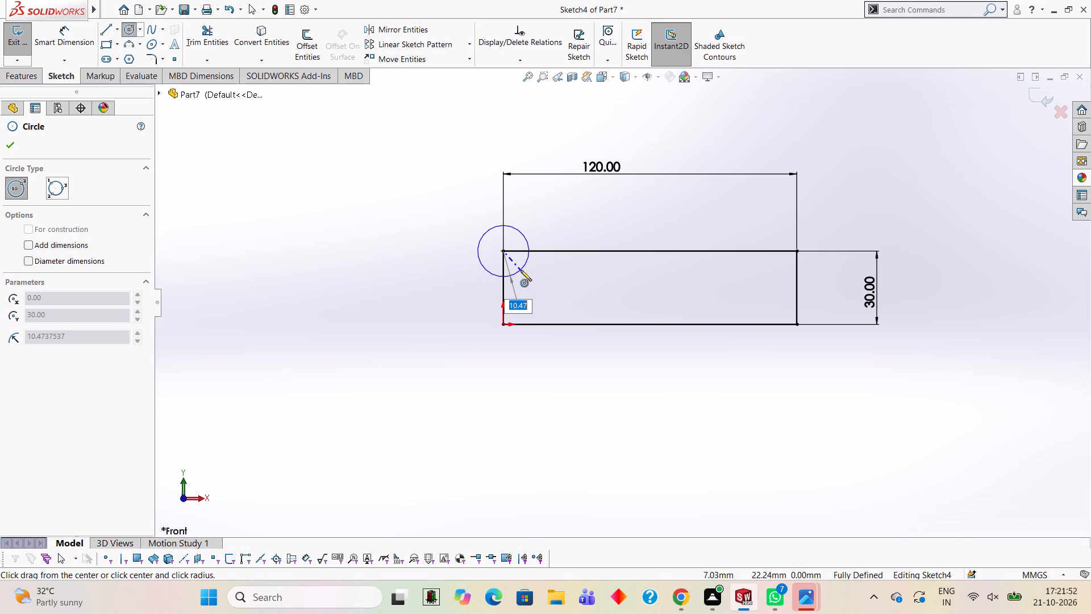
type("10")
key("Return")
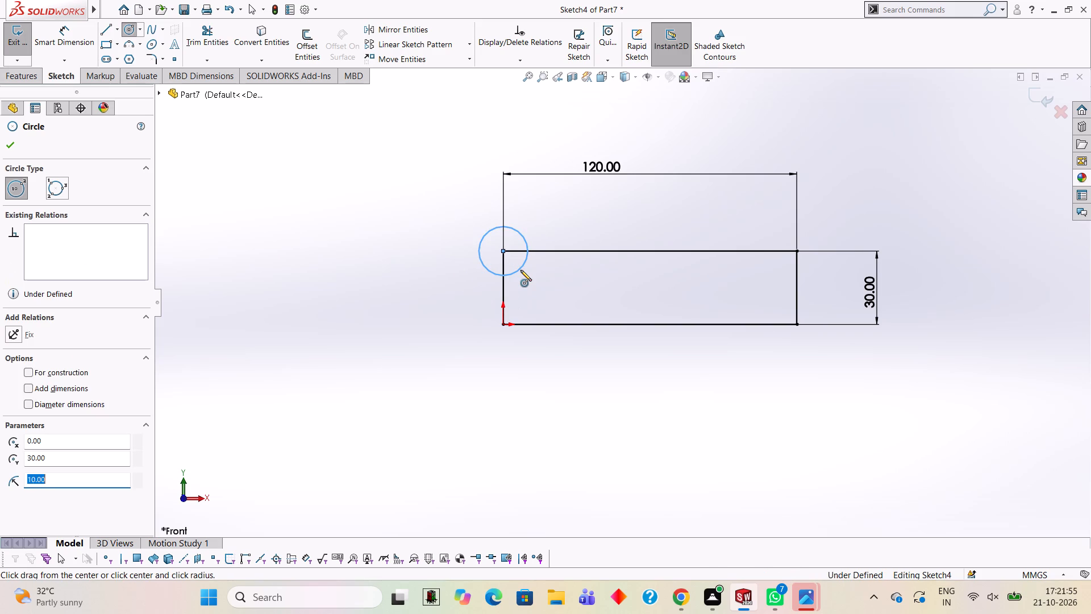
left_click(502, 325)
type("10")
key("Return")
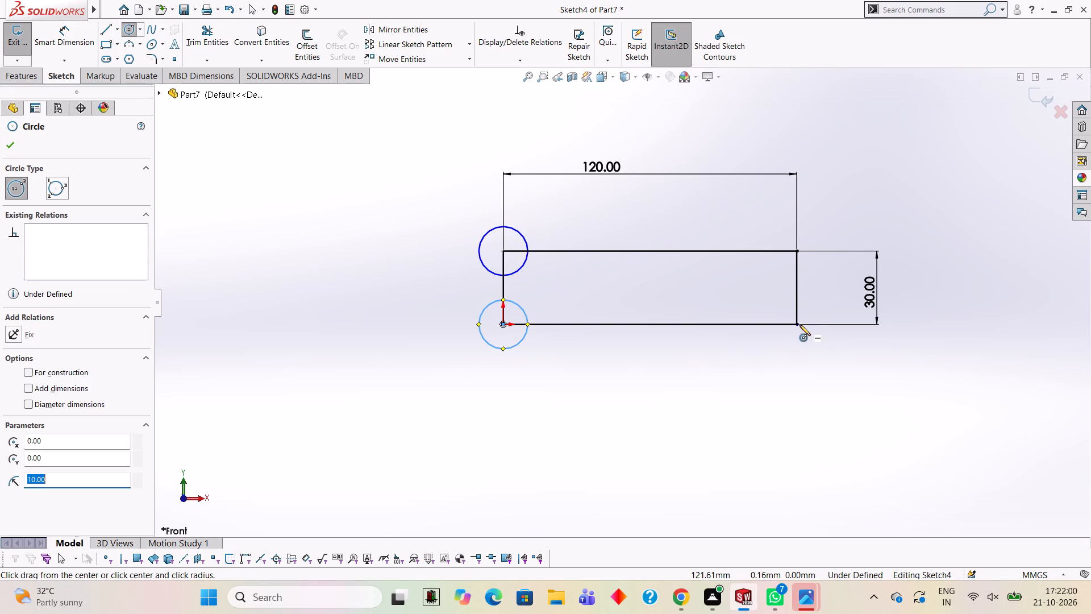
Draw 10 mm radius circles centred on the rectangle's lower-right and upper-right corners.
left_click(799, 325)
type("10")
key("Return")
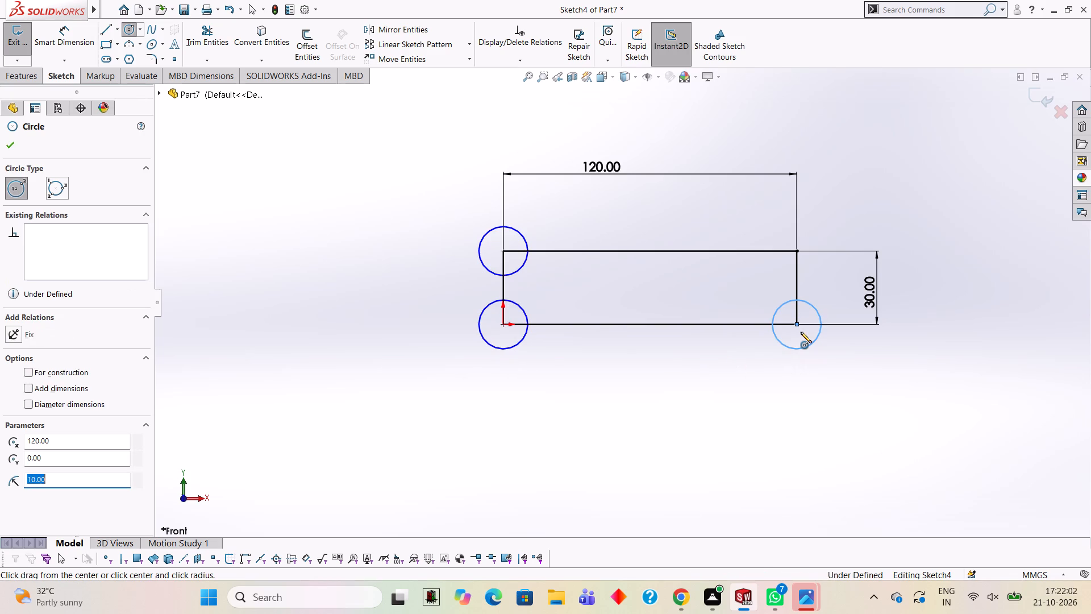
left_click(799, 251)
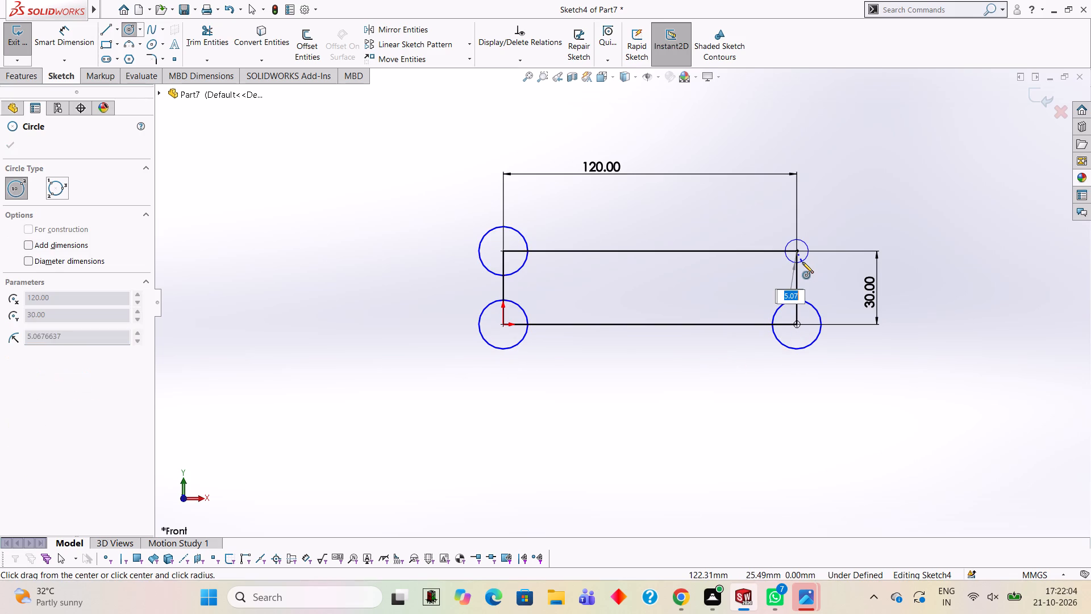
type("10")
key("Return")
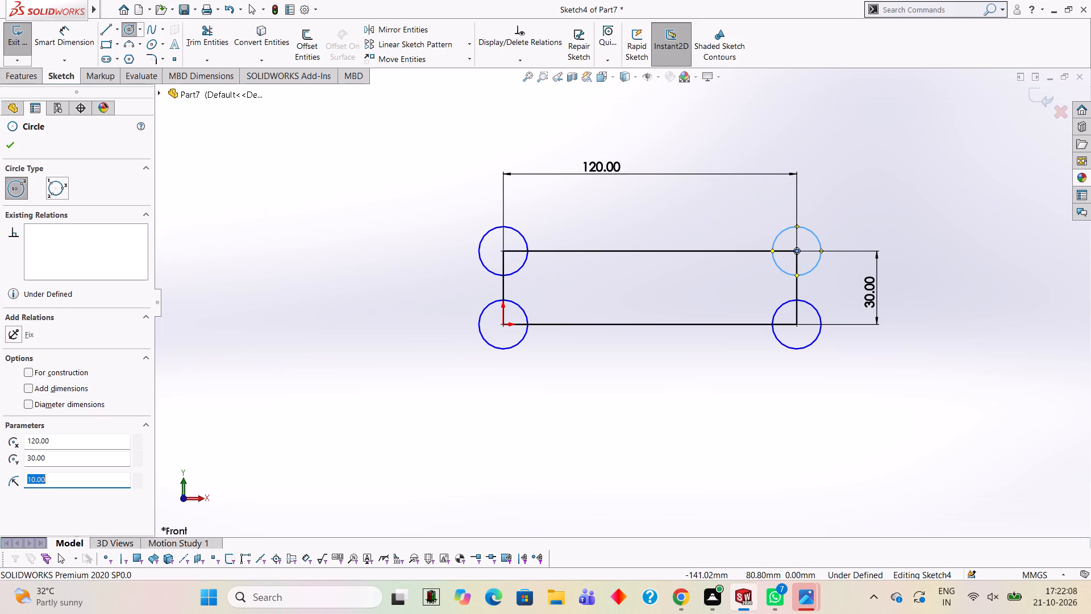
Draw two 120 mm horizontal lines joining the tops of the upper circles and the bottoms of the lower circles.
left_click(107, 36)
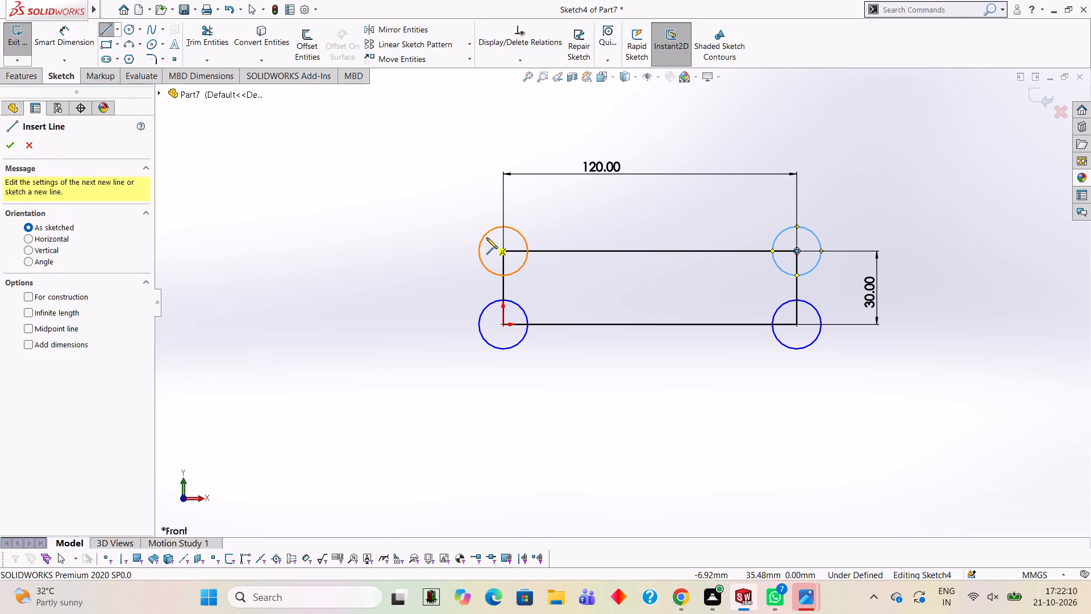
left_click(502, 227)
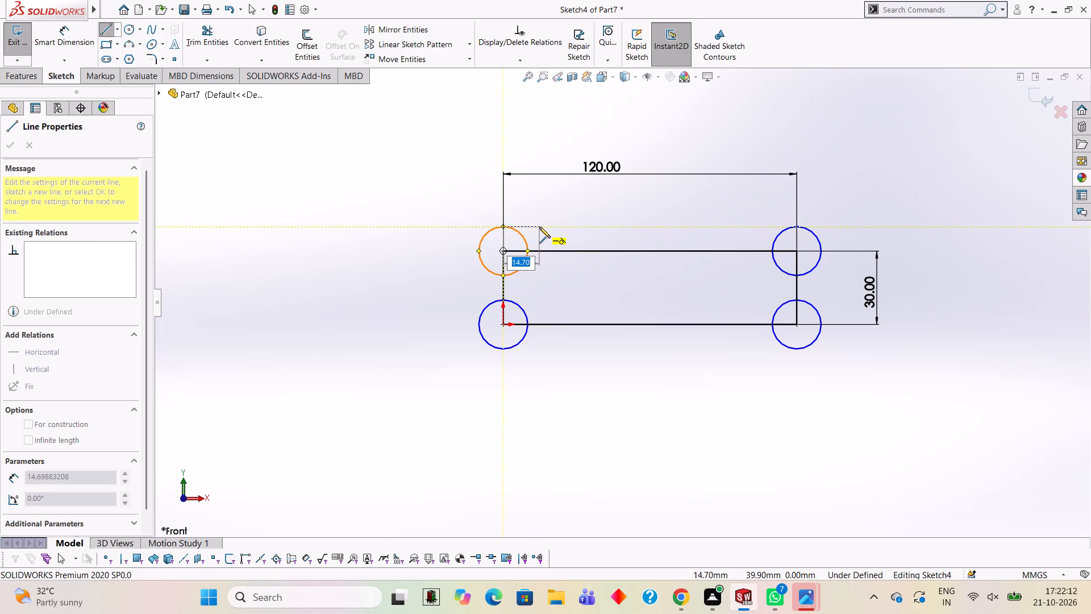
type("120")
key("Return")
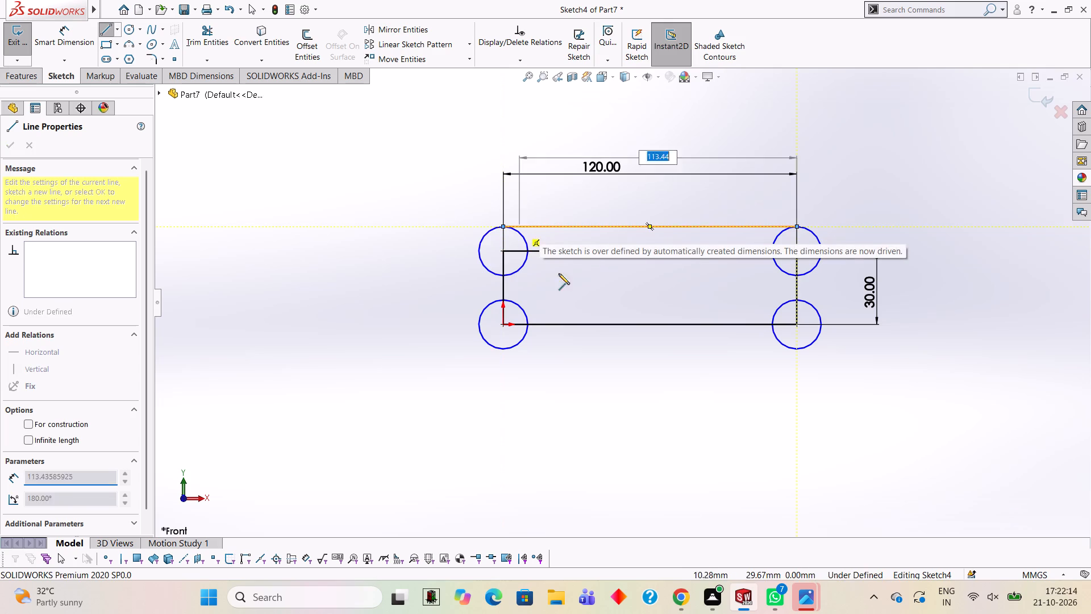
key("Escape")
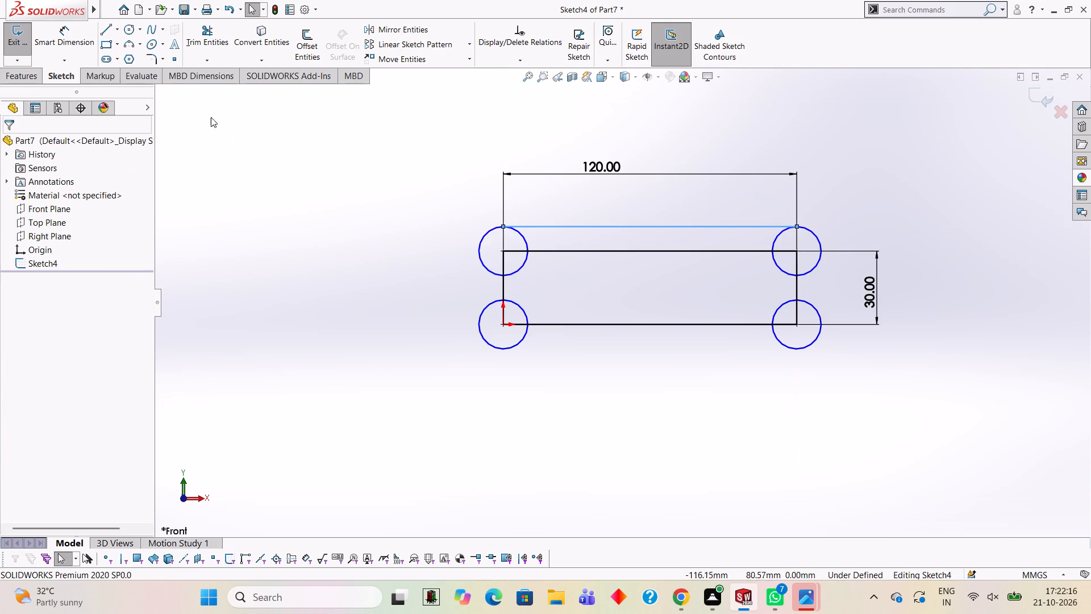
left_click(110, 31)
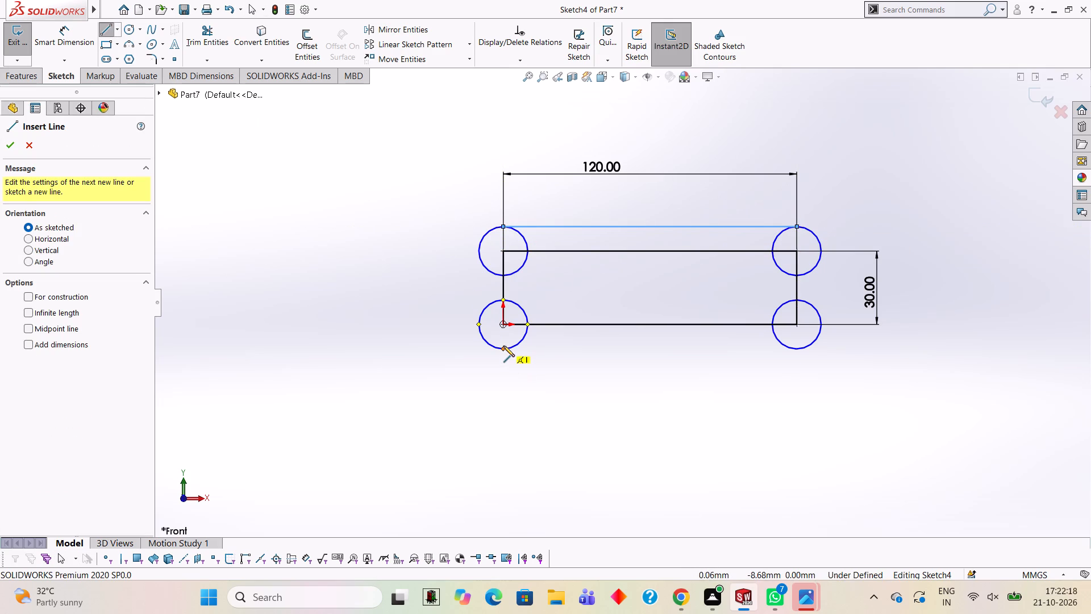
left_click(501, 348)
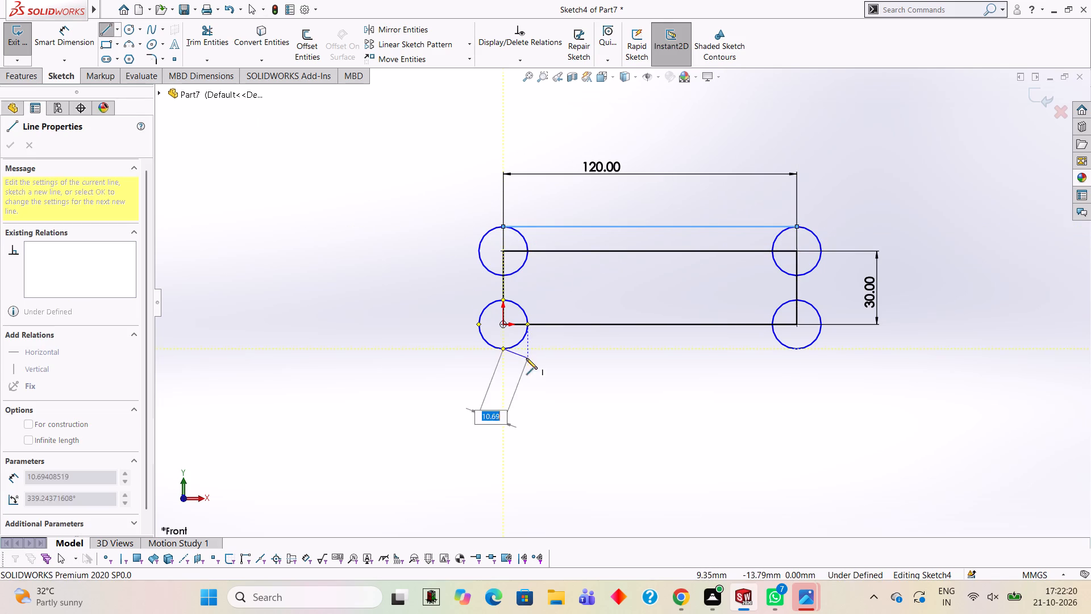
type("120")
key("Return")
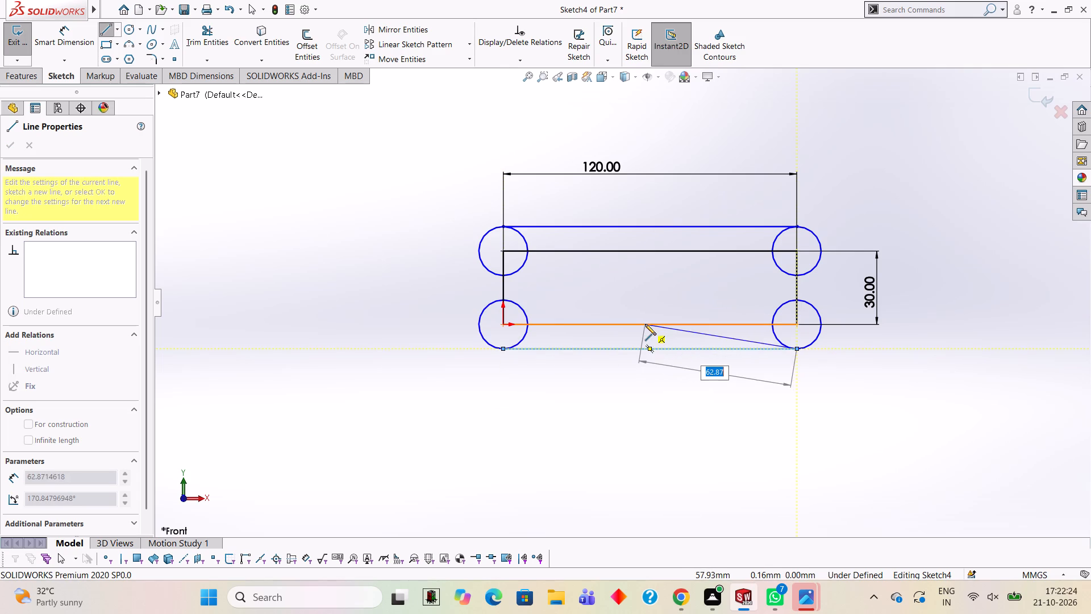
key("Escape")
key("Escape")
key("Escape")
key("Escape")
Draw vertical lines joining the outermost points of the two left circles and of the two right circles.
left_click(102, 30)
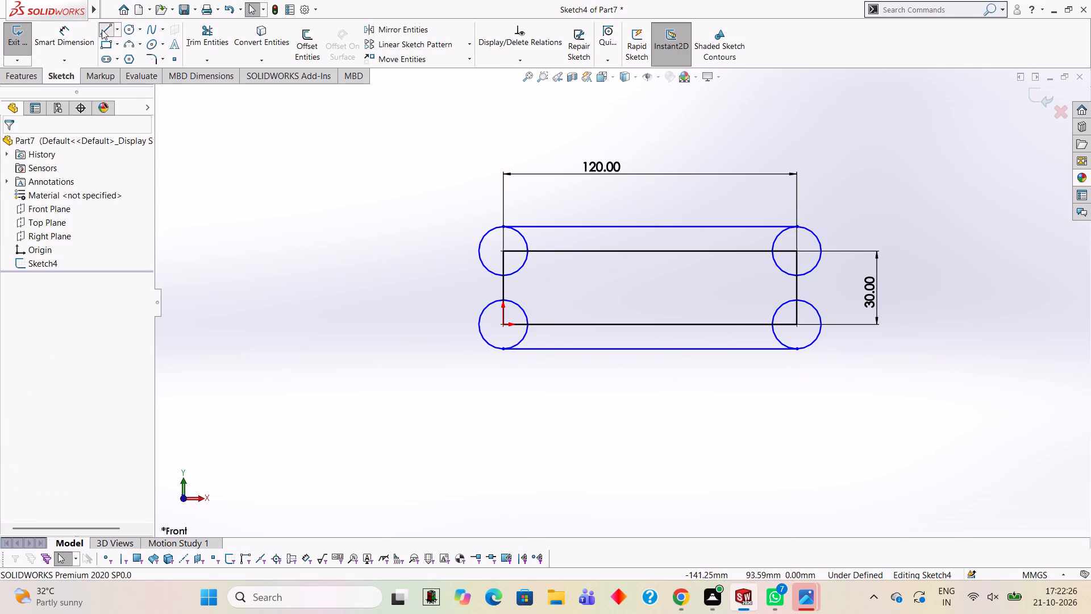
left_click(477, 249)
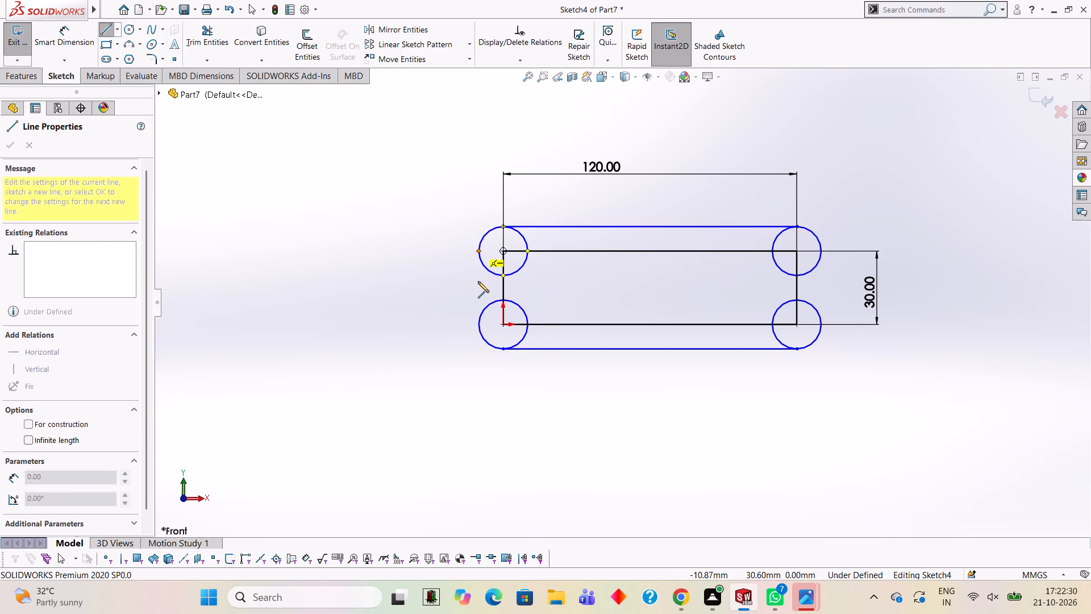
left_click(480, 326)
key("Escape")
key("Escape")
key("Escape")
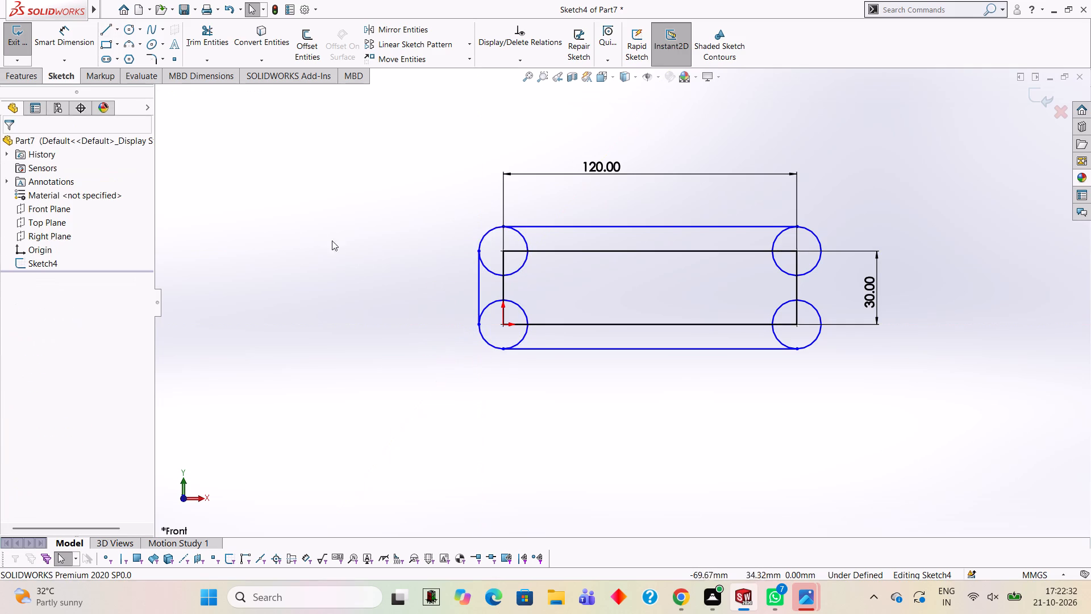
key("Escape")
left_click(106, 31)
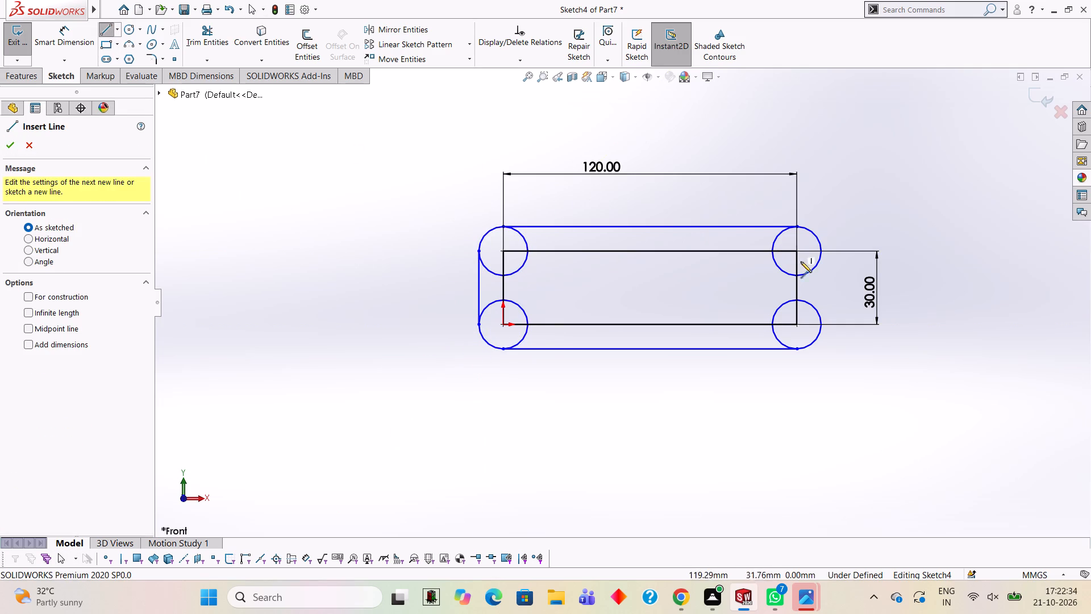
left_click(821, 252)
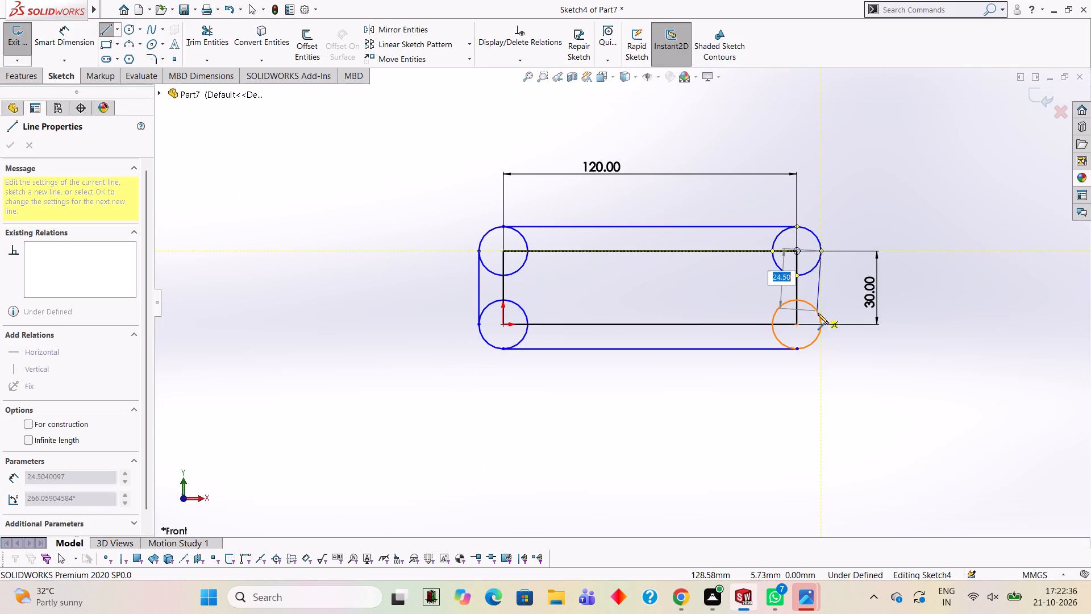
left_click(819, 323)
key("Escape")
key("Escape")
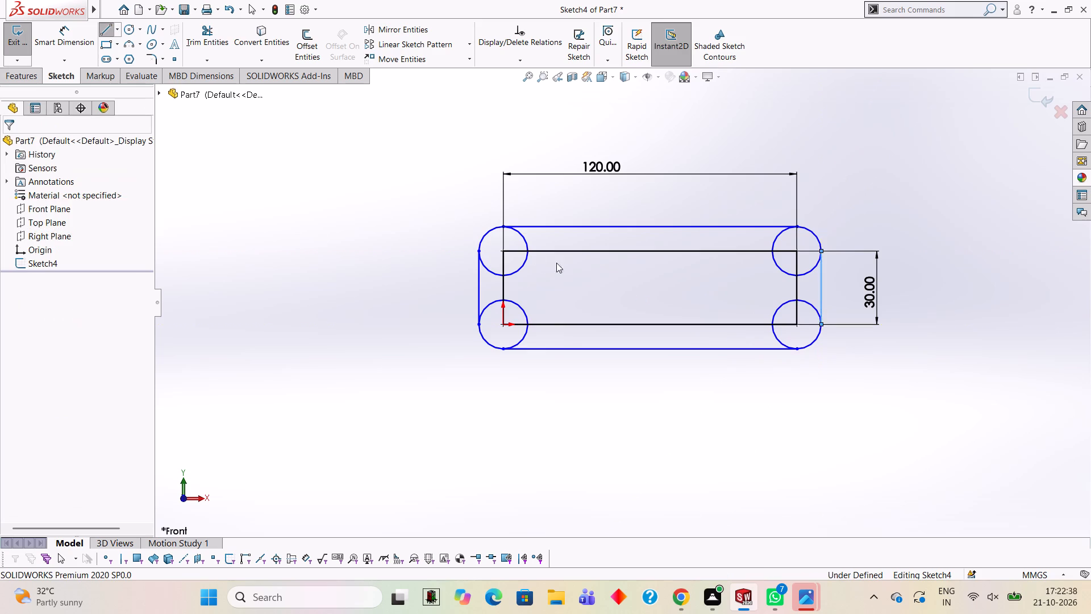
key("Escape")
key("Escape")
Trim the inner arcs of both left circles so only their outer corner quarter arcs are left.
left_click(209, 34)
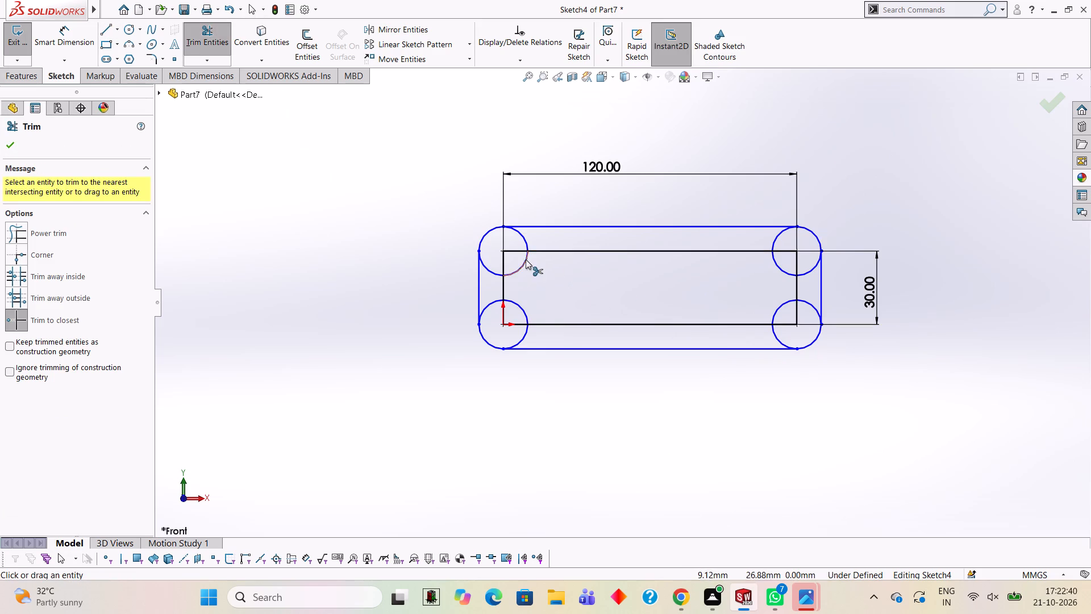
left_click(526, 262)
left_click(520, 235)
left_click(480, 266)
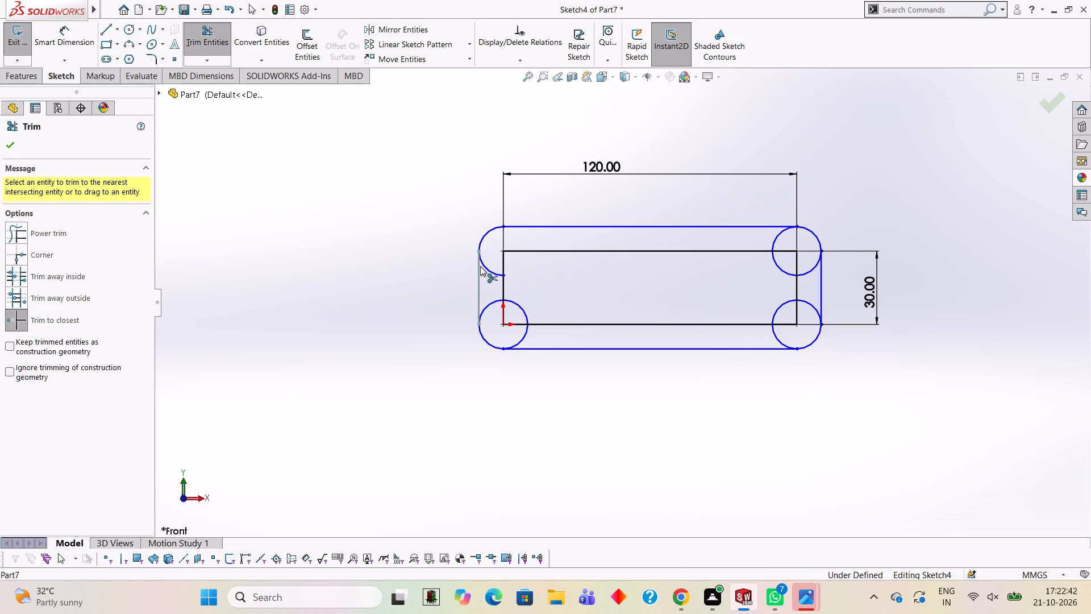
key("ctrl+z")
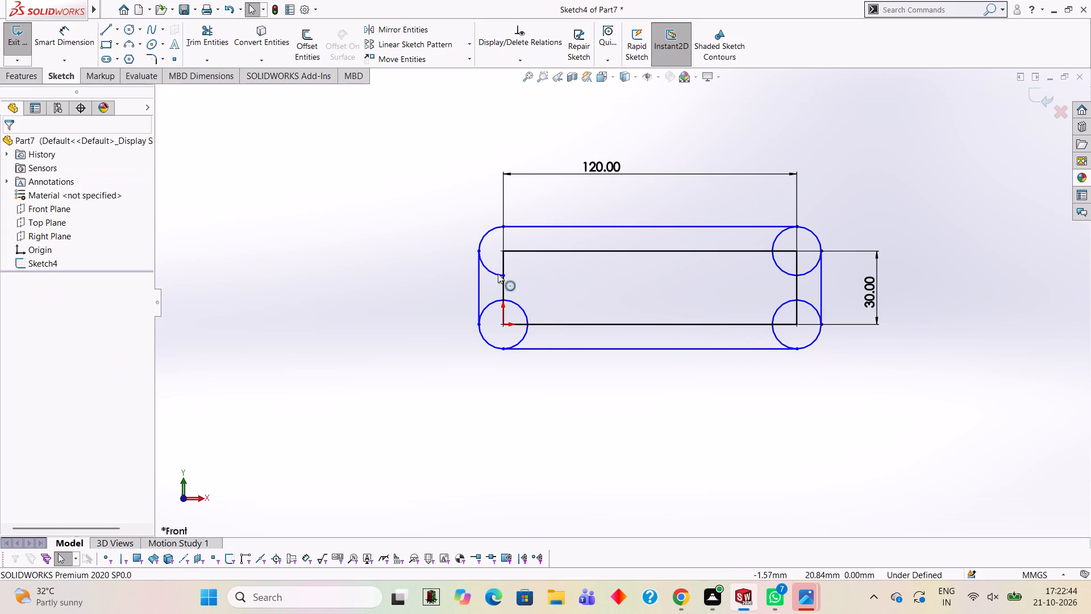
left_click(223, 28)
left_click(494, 275)
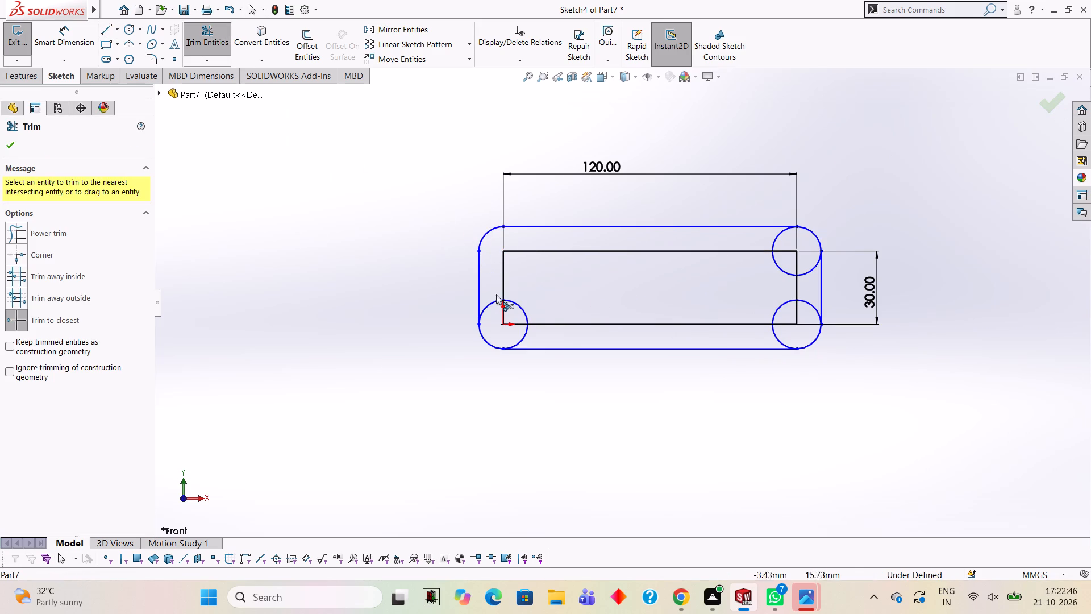
left_click(496, 302)
left_click(520, 303)
left_click(524, 340)
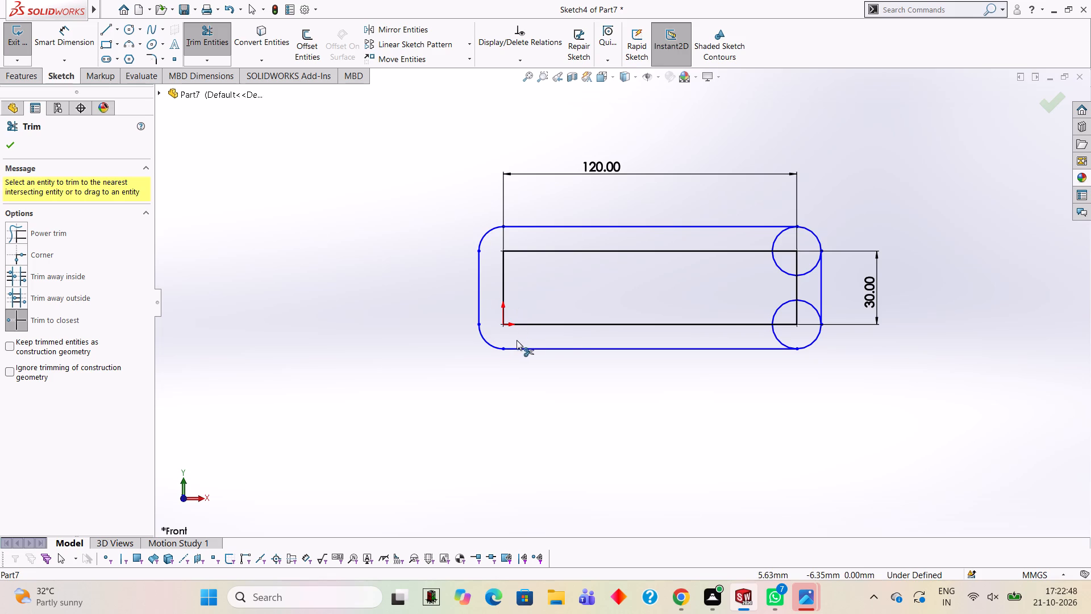
Trim the inner arcs of both right circles so only their outer corner quarter arcs are left.
left_click(776, 263)
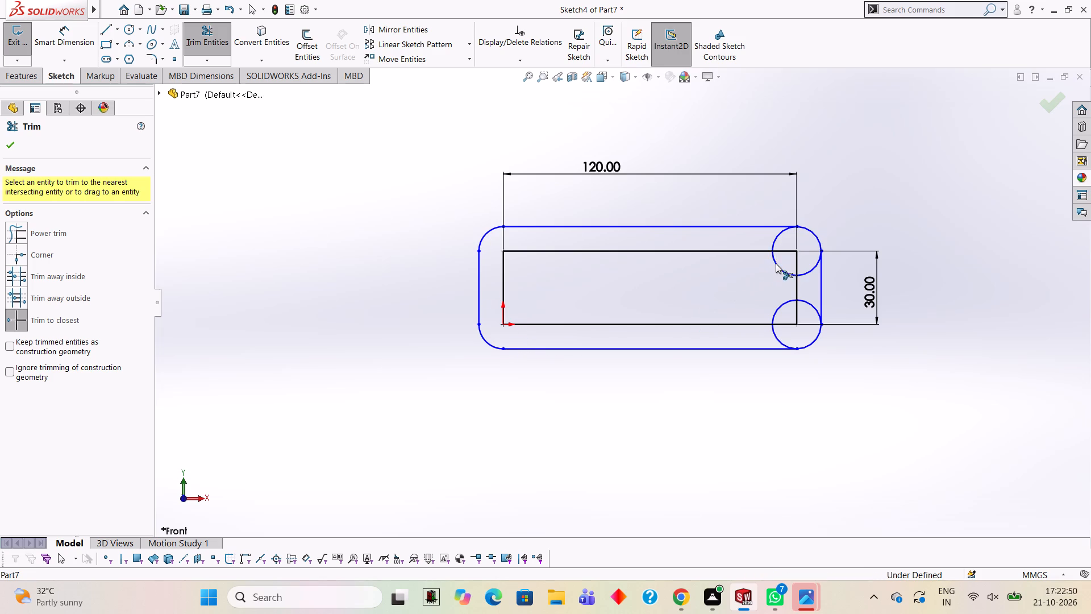
left_click(775, 240)
left_click(808, 273)
left_click(802, 305)
left_click(782, 306)
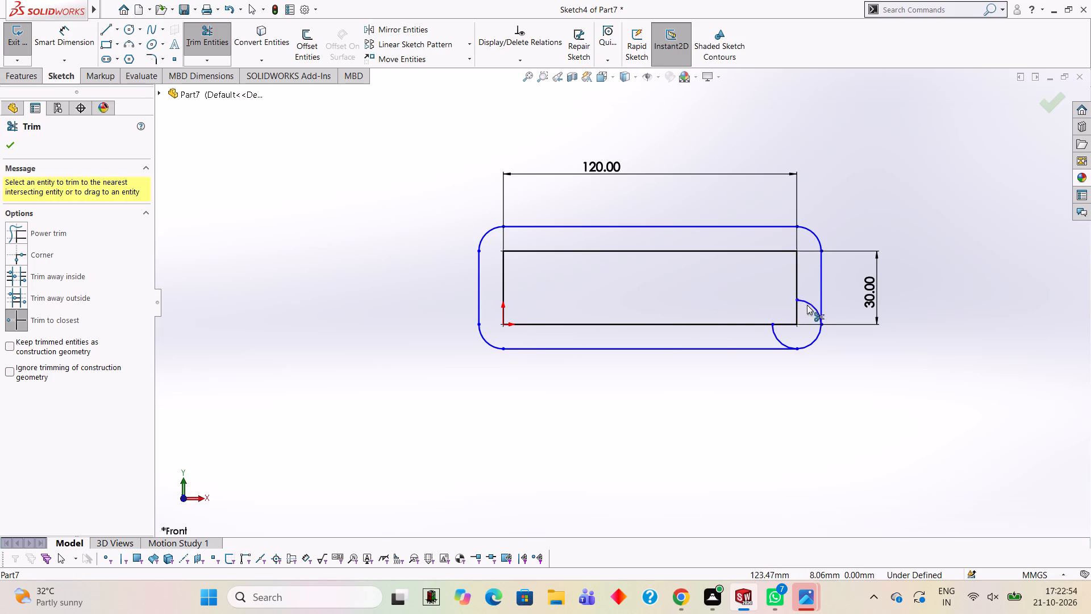
left_click(810, 304)
left_click(774, 330)
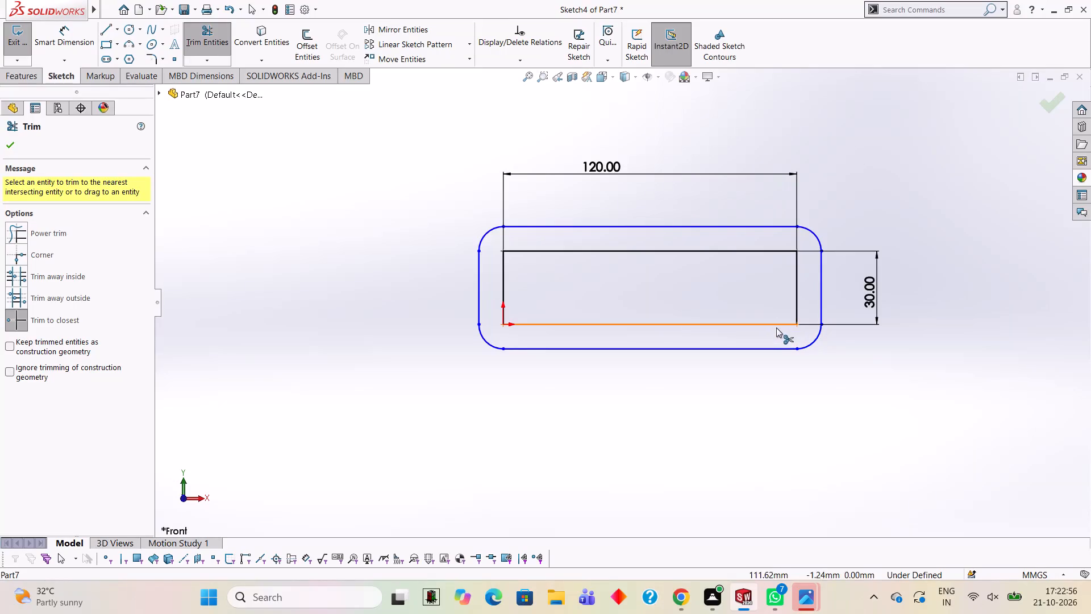
Trim away all four edges of the inner 120 by 30 mm rectangle, leaving only the rounded outline, and finish trimming.
left_click(776, 327)
left_click(793, 303)
left_click(792, 302)
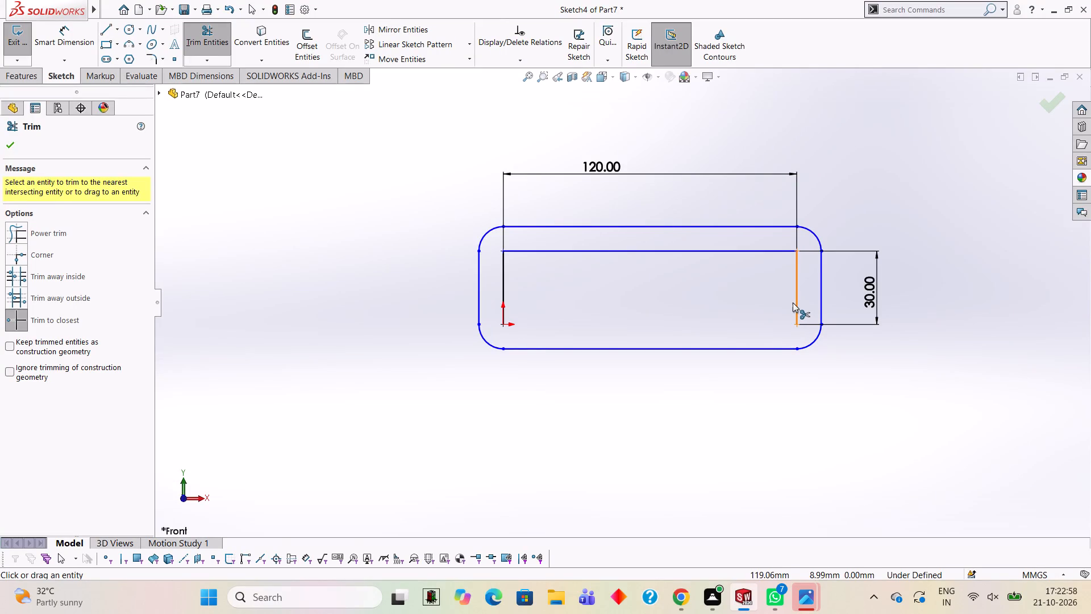
left_click(797, 304)
left_click(753, 251)
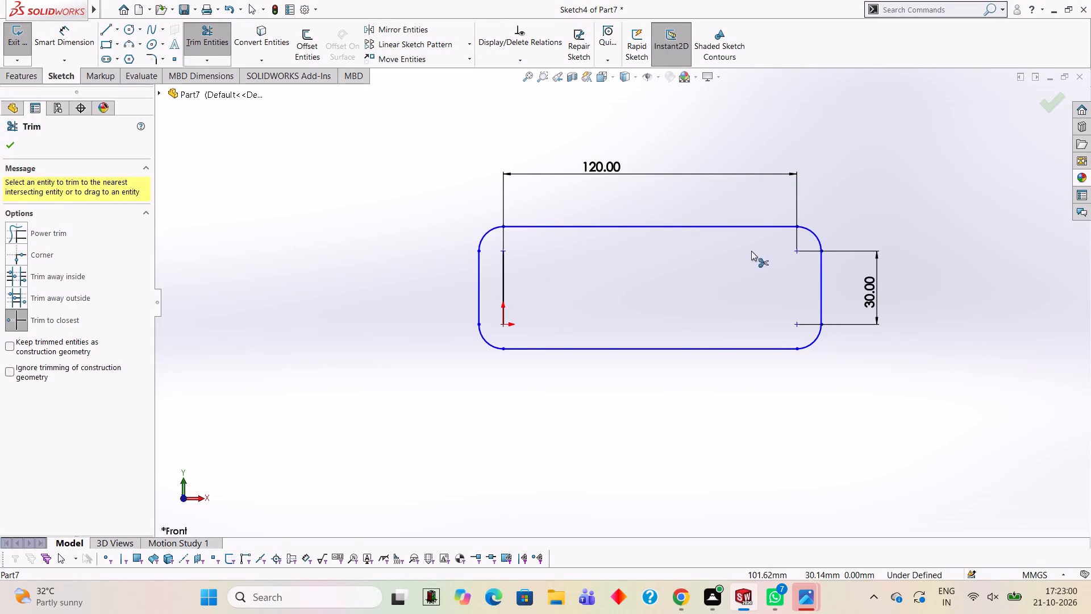
left_click(507, 278)
left_click(504, 278)
left_click(503, 318)
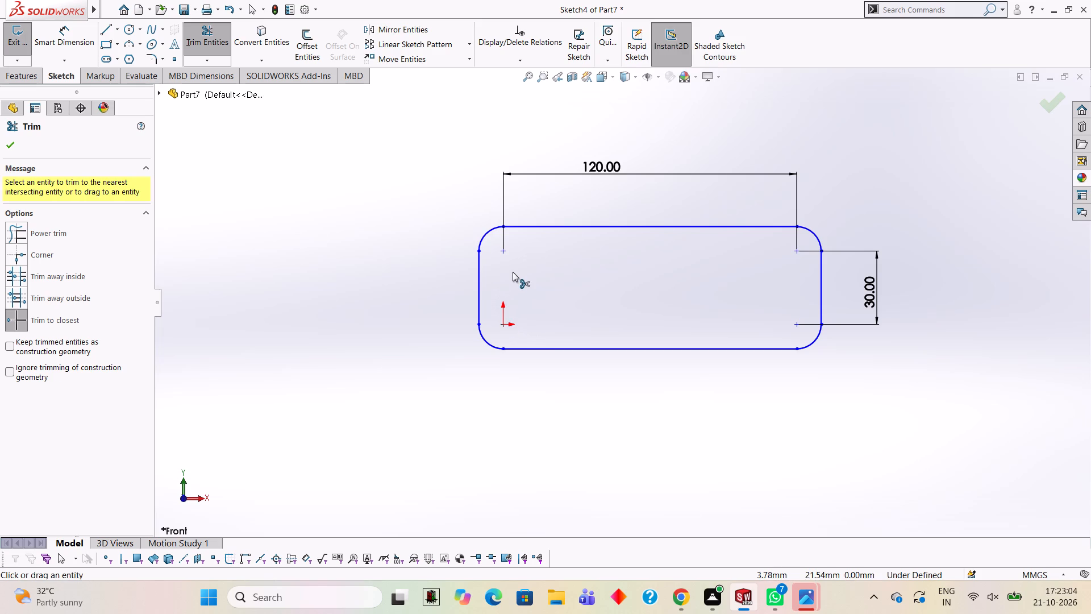
left_click(8, 147)
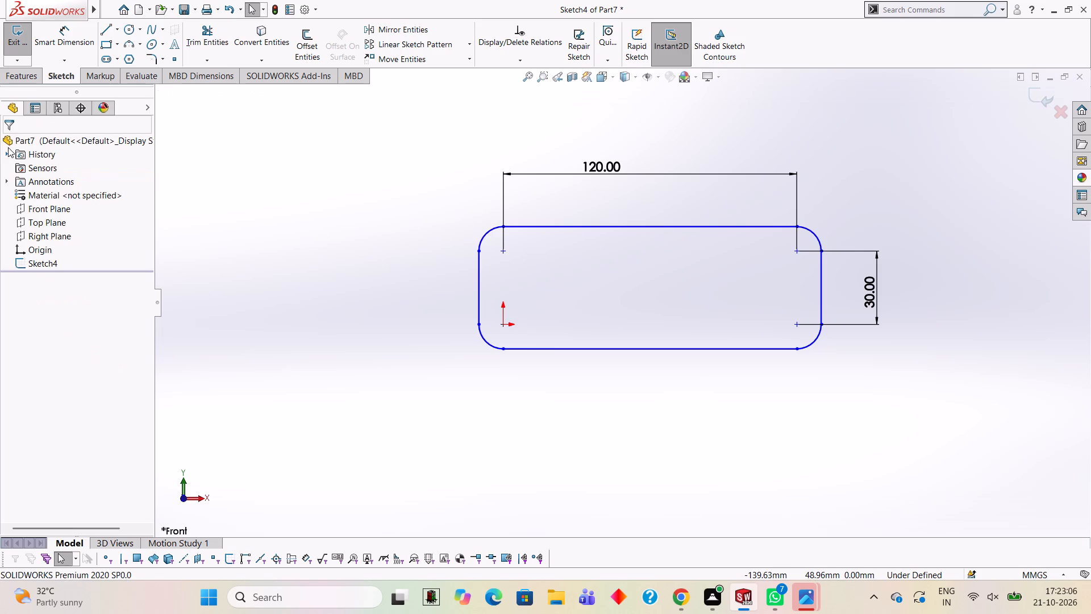
Extrude the rounded outline 7 mm blind with the direction reversed from the sketch plane.
left_click(26, 81)
left_click(27, 57)
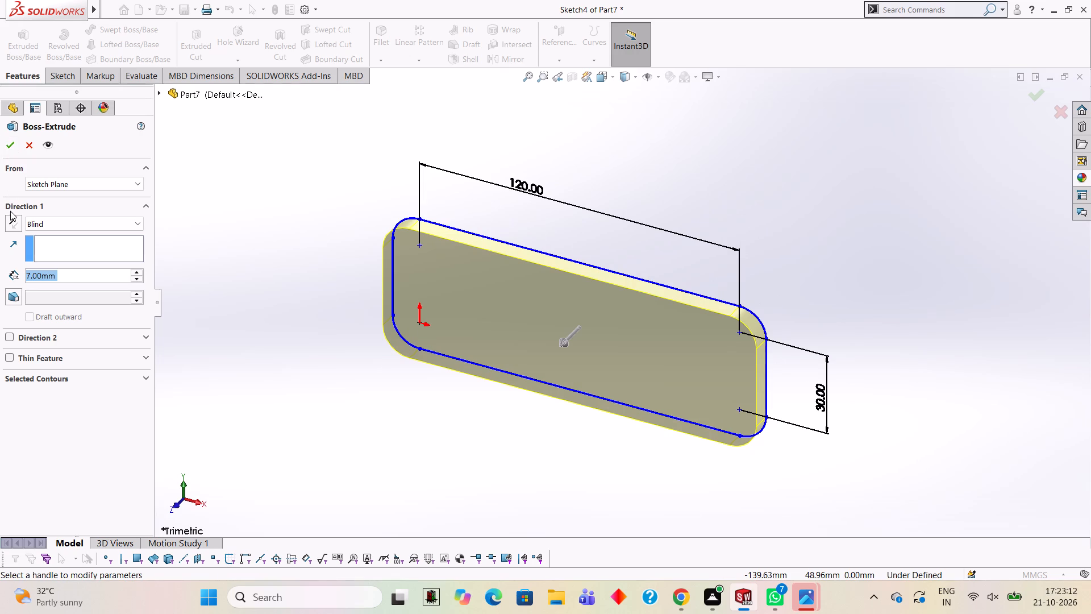
left_click(16, 230)
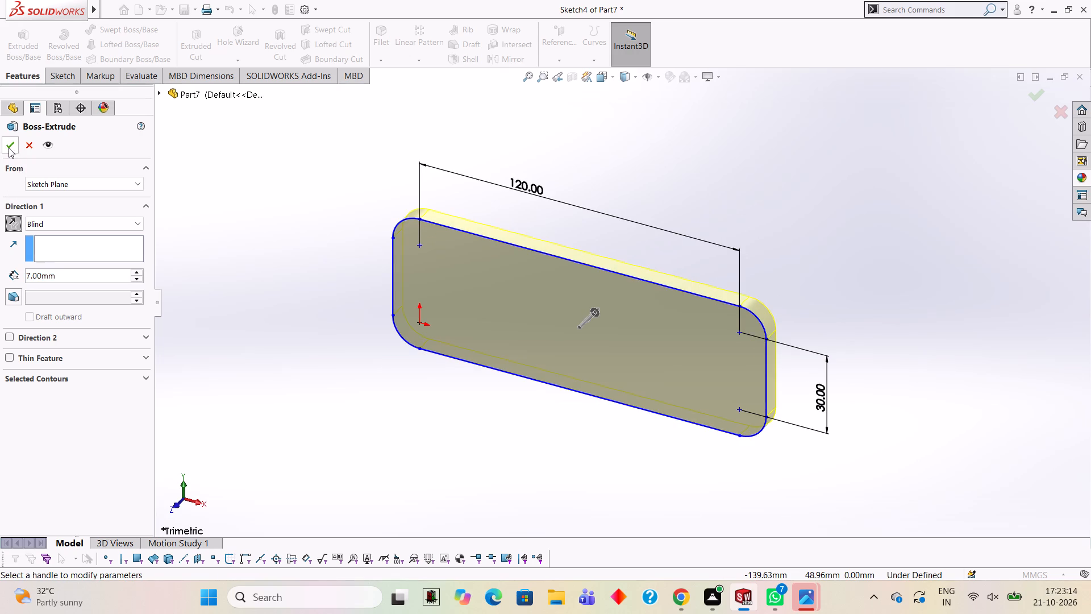
left_click(9, 148)
left_click(281, 187)
Start a sketch on the plate's large front face and draw a 10 mm diameter circle at the upper-left corner arc's centre, with diameter dimensions added.
middle_click_drag(426, 296, 486, 258)
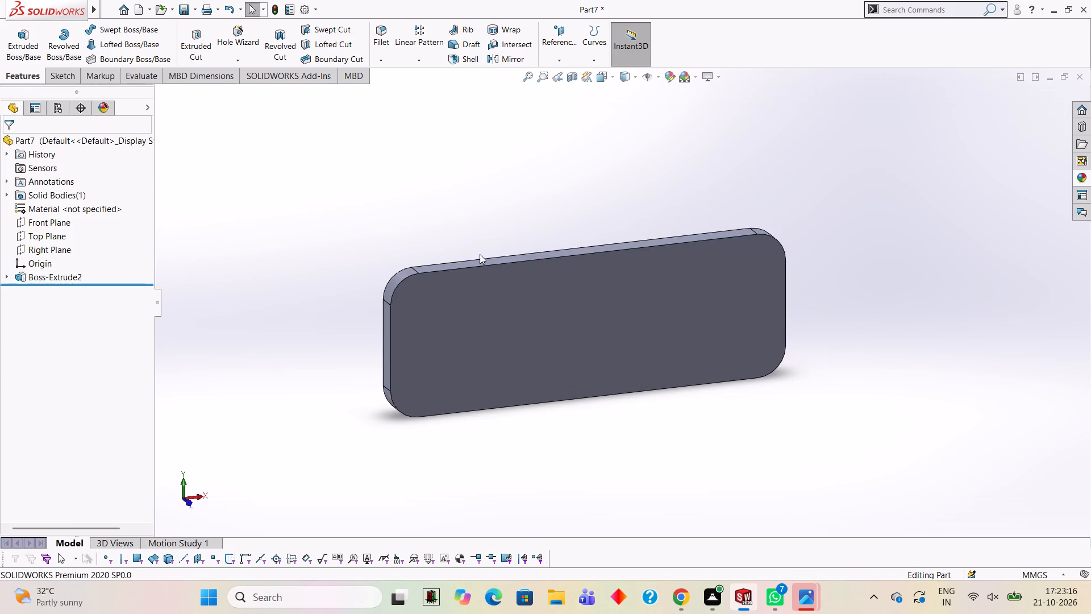
left_click(549, 322)
left_click(596, 292)
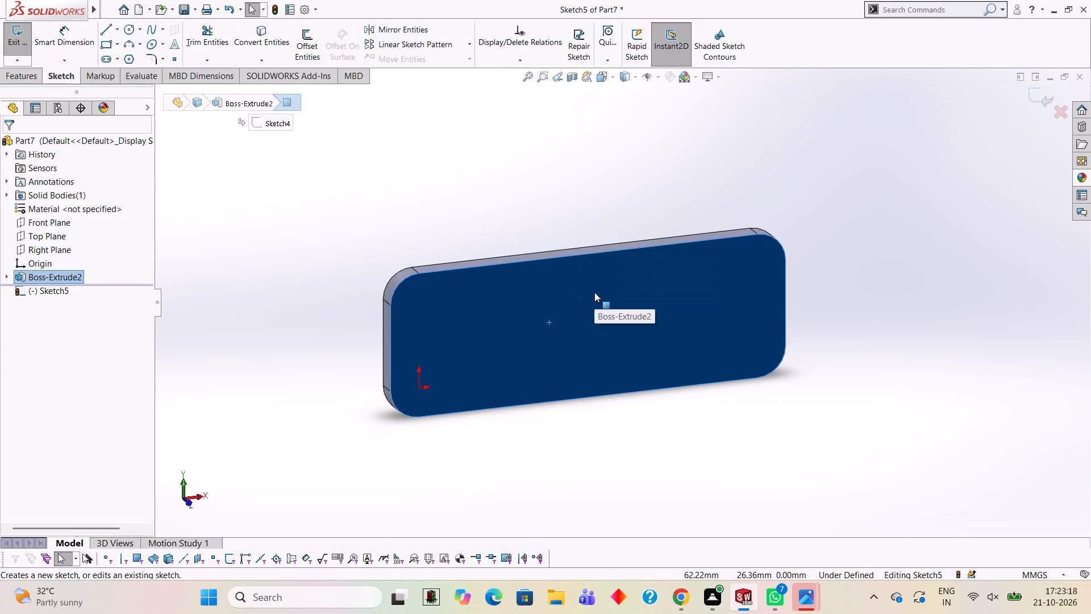
key("ctrl+8")
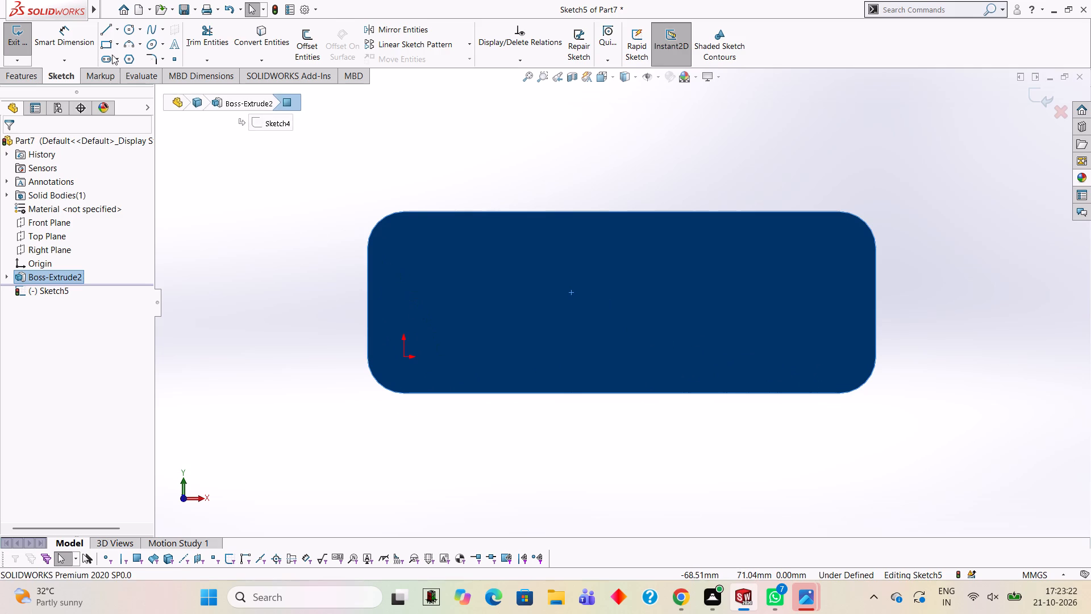
left_click(447, 110)
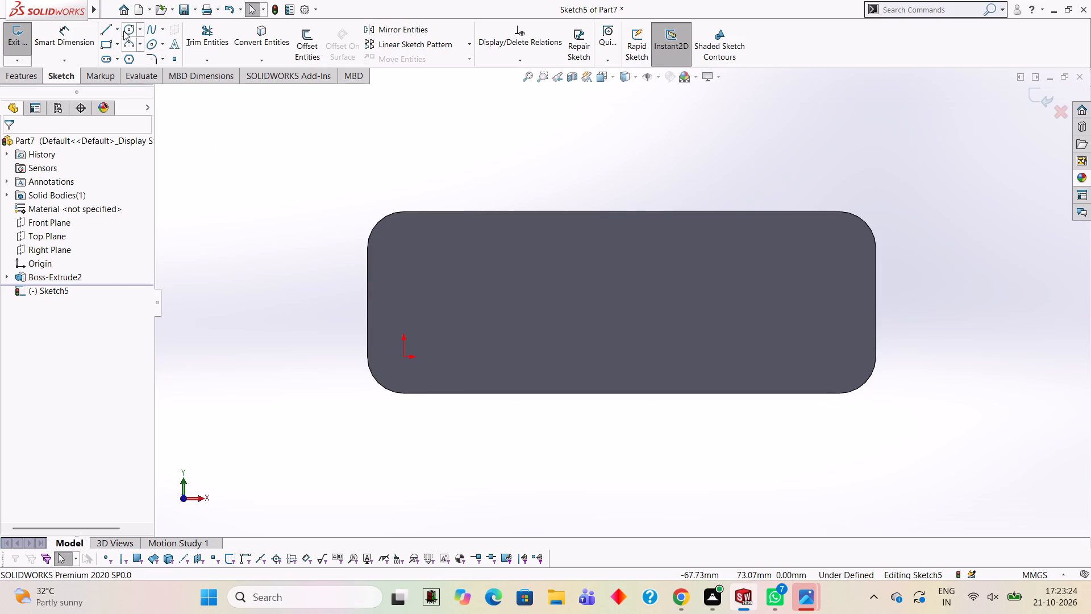
left_click(123, 27)
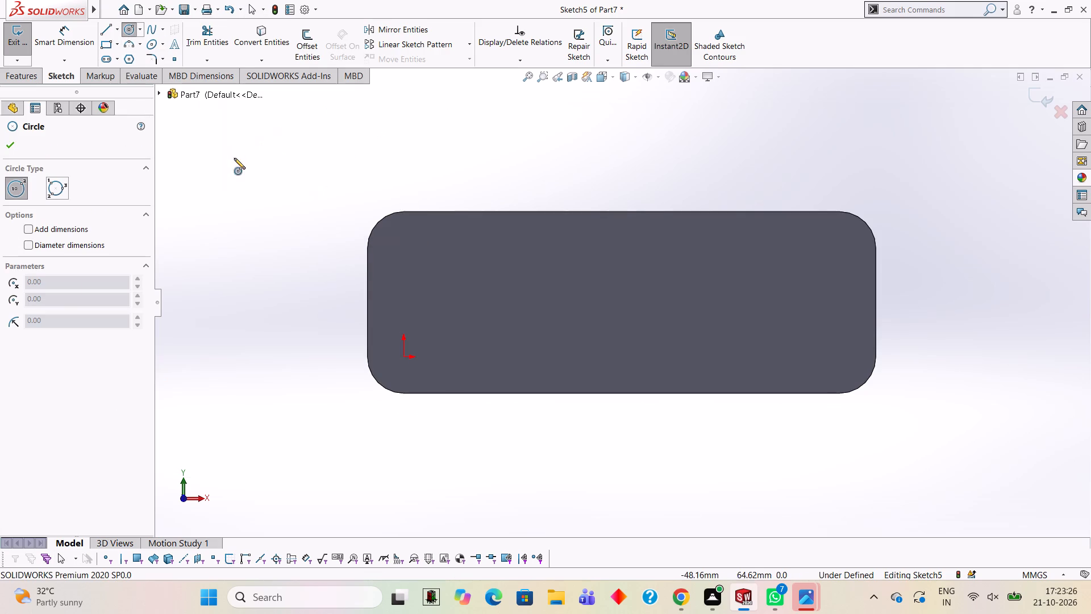
left_click(81, 231)
left_click(79, 242)
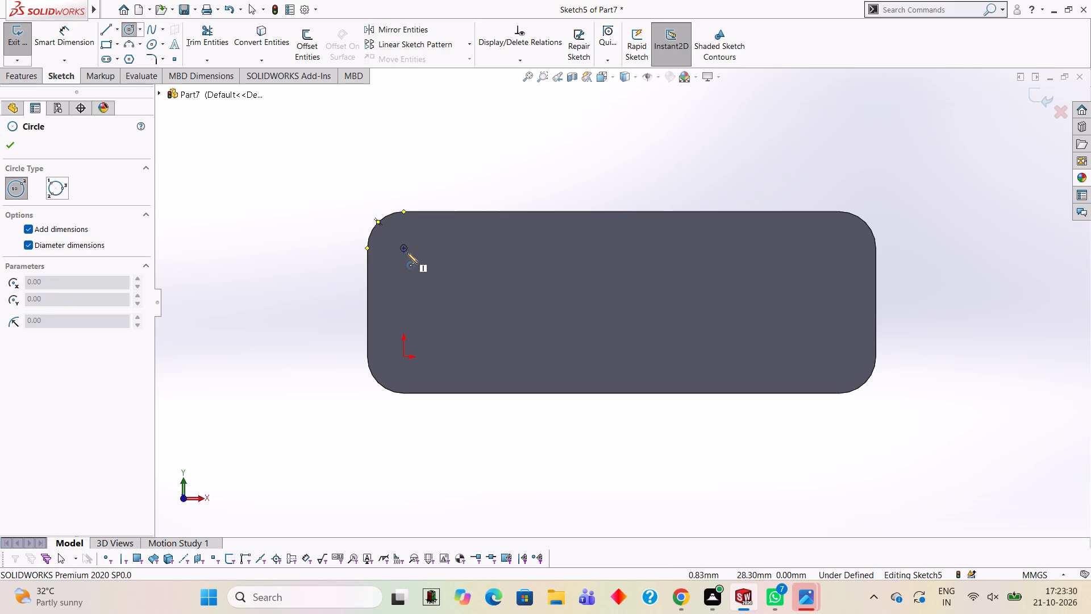
left_click(405, 248)
type("10")
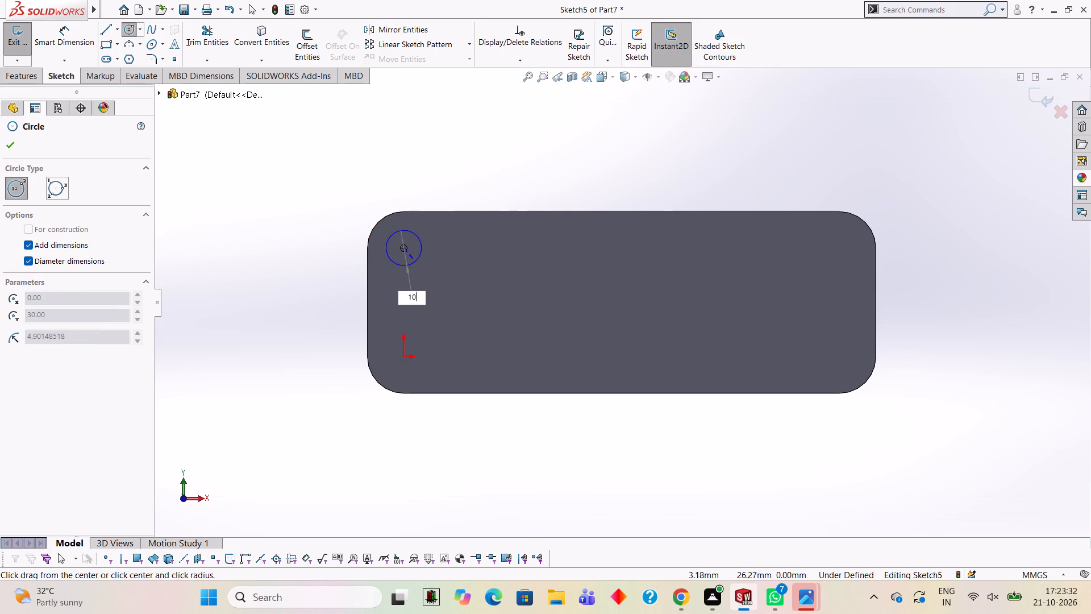
key("Return")
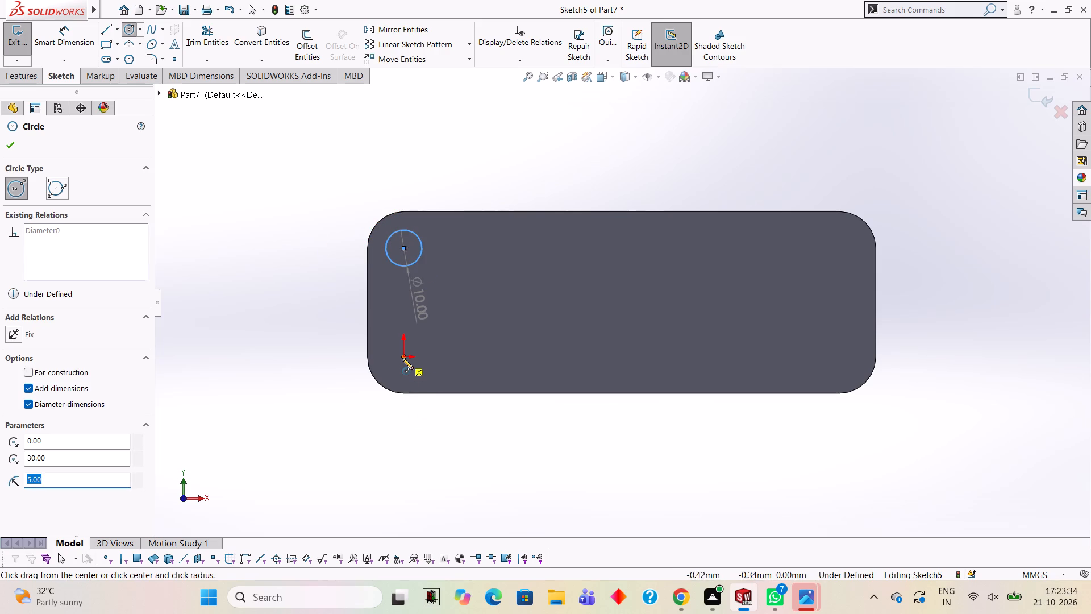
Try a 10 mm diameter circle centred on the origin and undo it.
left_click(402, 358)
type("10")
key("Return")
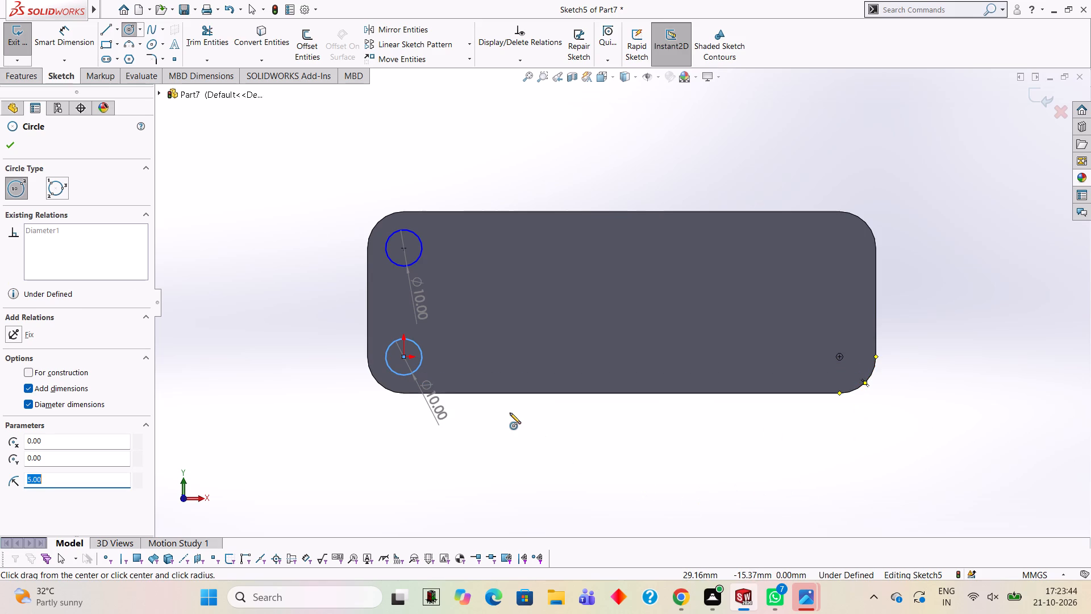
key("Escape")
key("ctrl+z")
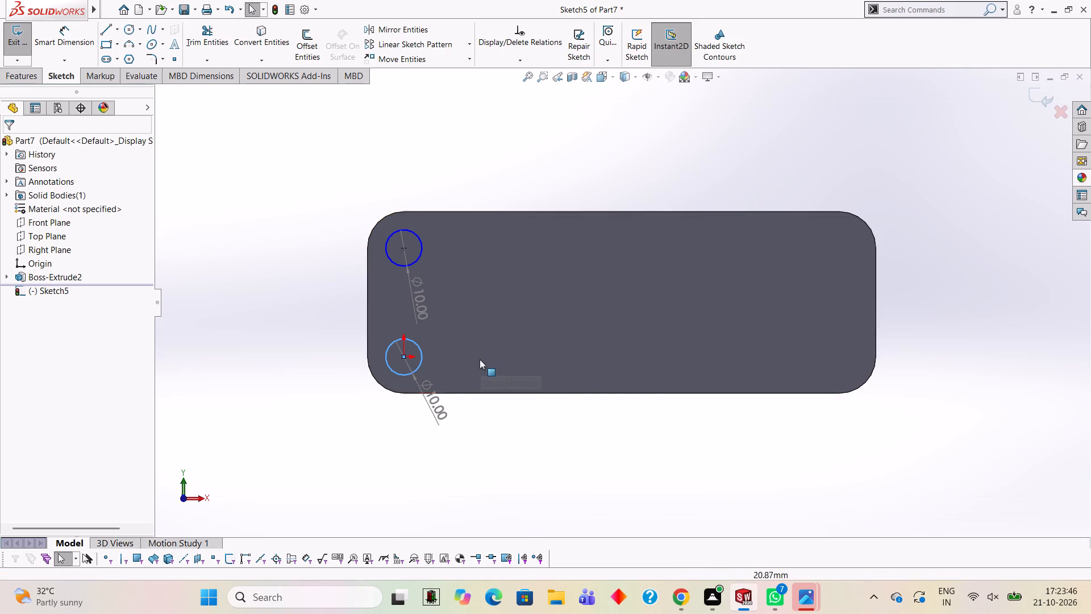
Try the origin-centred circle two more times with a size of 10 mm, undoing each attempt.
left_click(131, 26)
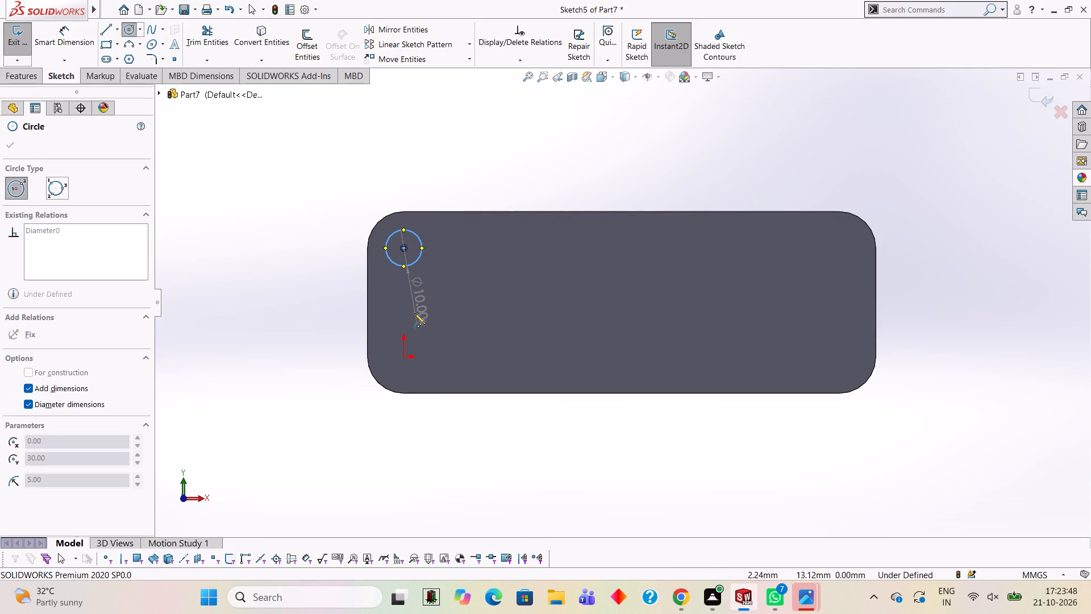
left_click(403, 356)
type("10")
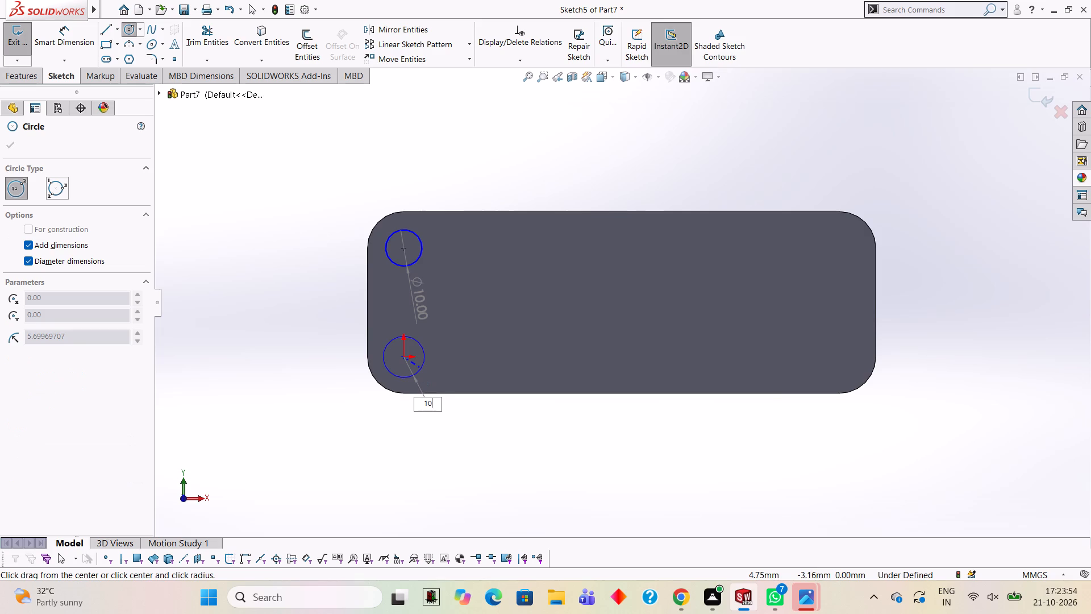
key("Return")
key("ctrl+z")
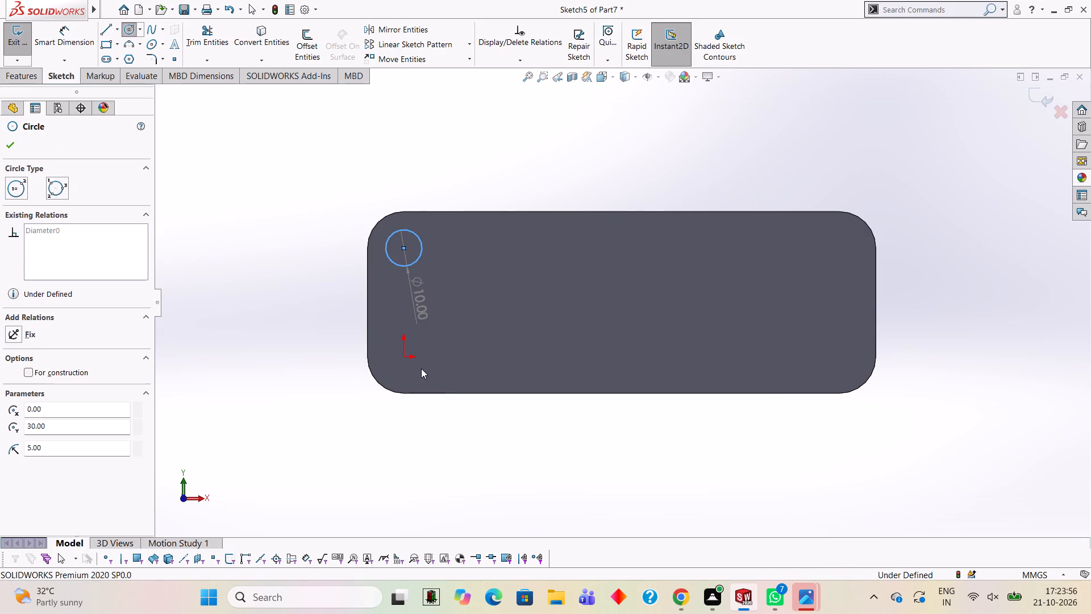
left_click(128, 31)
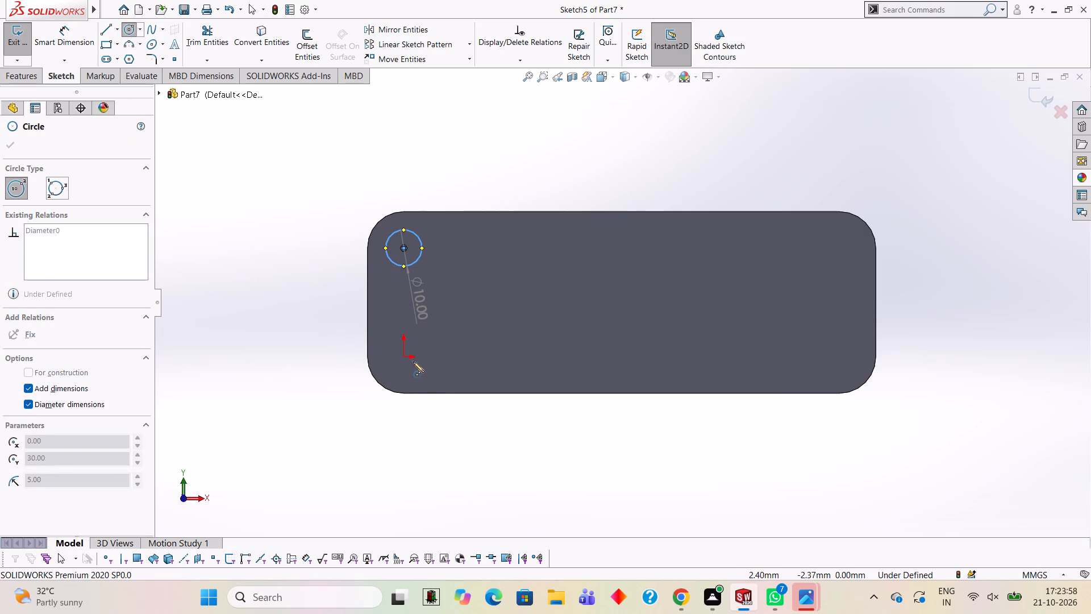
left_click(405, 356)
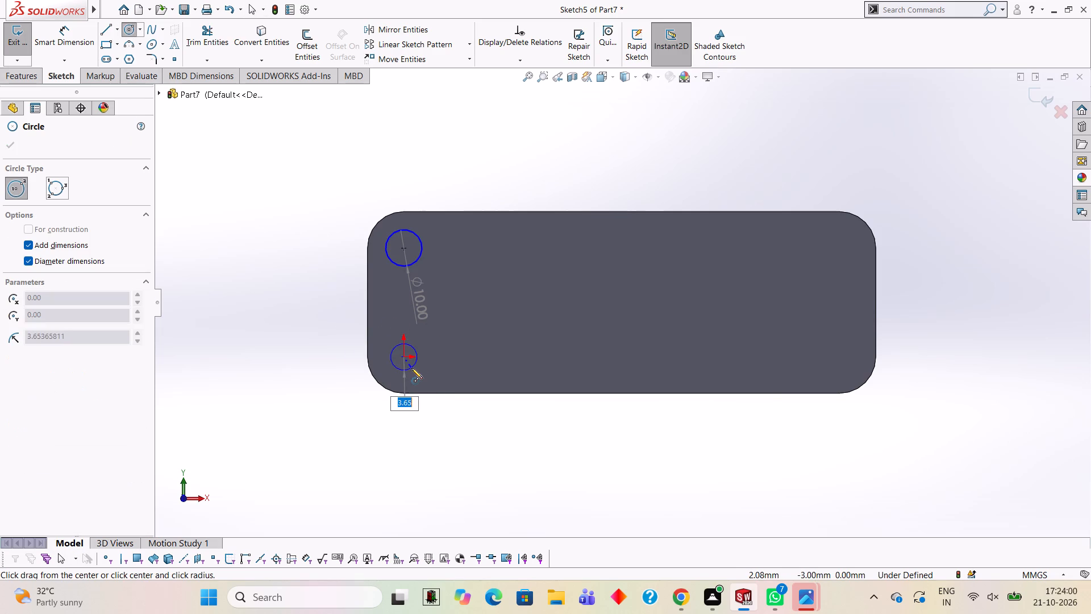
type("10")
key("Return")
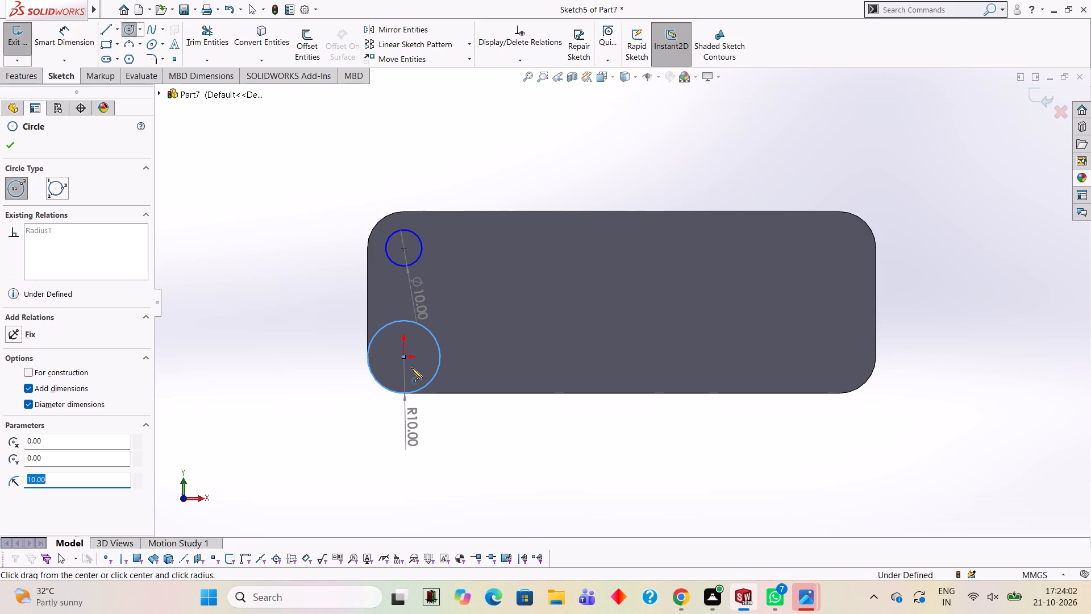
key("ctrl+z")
Draw 5 mm radius circles at the origin and at the centres of the lower-right and upper-right corner arcs.
left_click(126, 28)
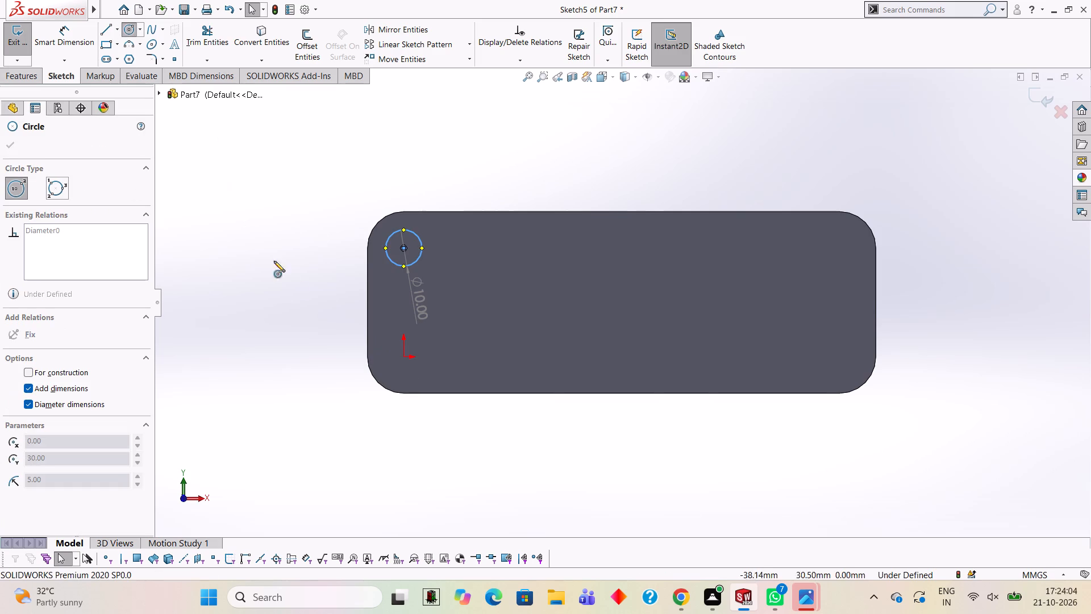
left_click(404, 357)
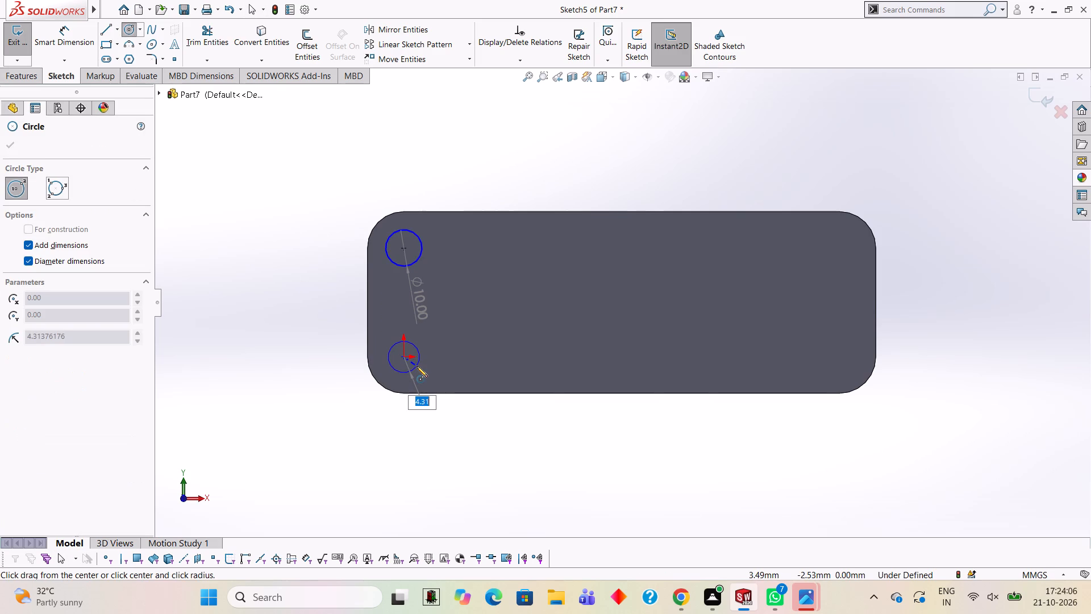
key("5")
key("Return")
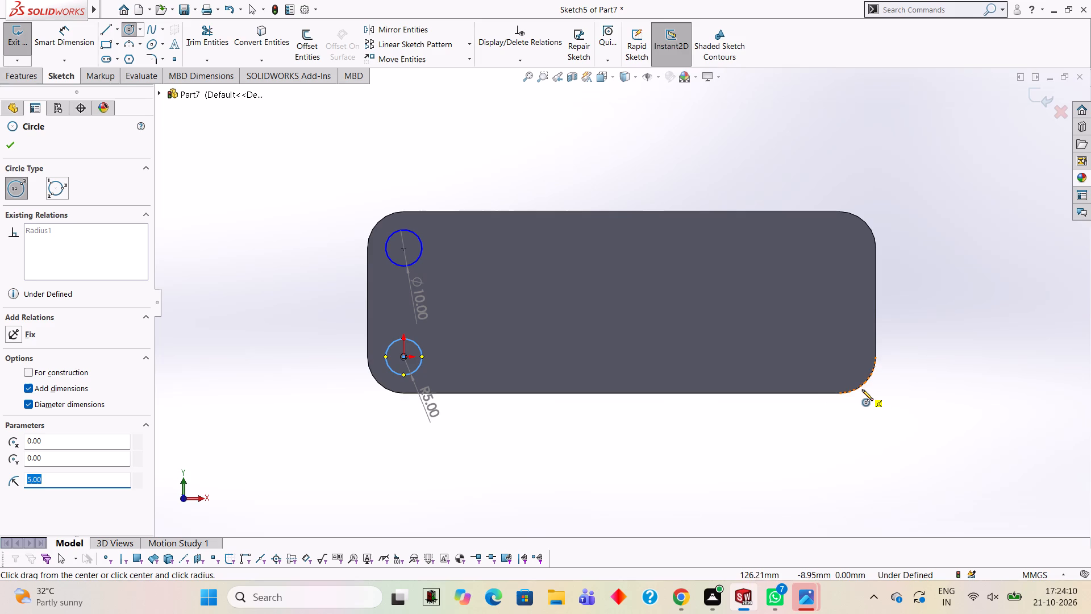
left_click(840, 358)
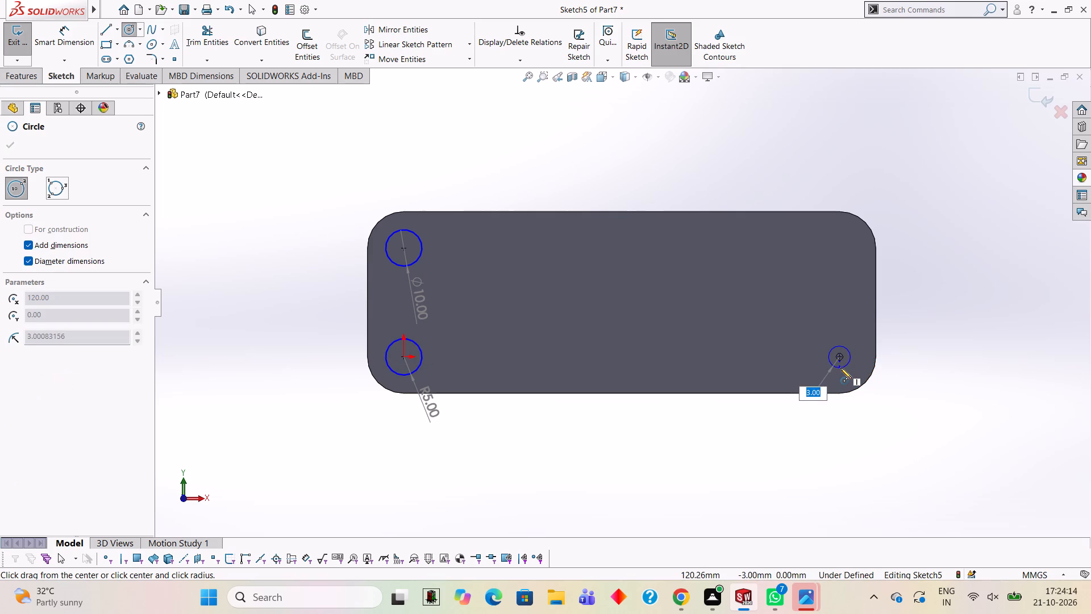
key("5")
key("Return")
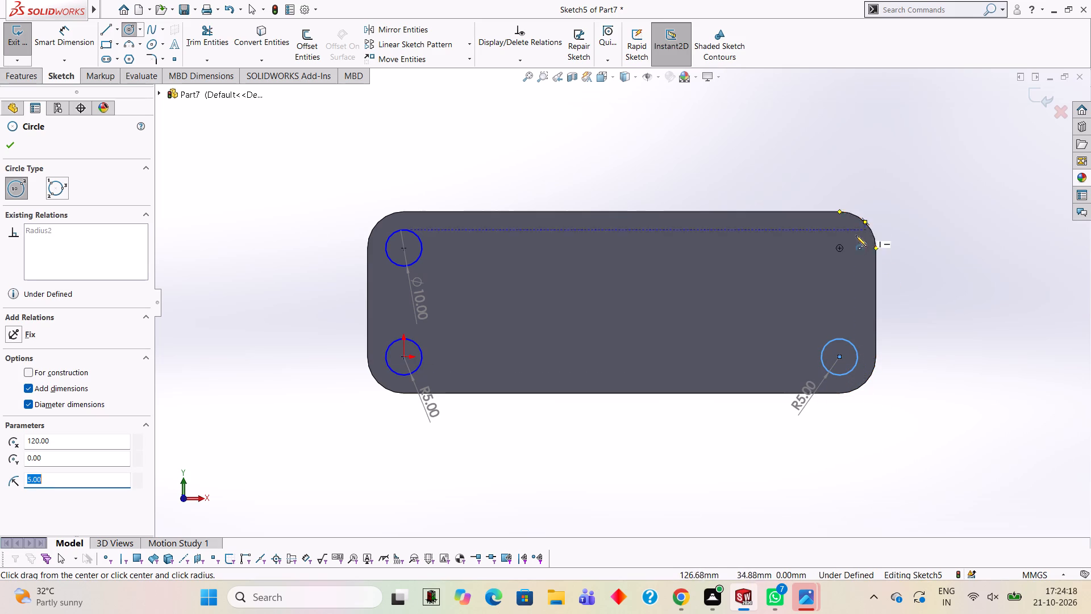
left_click(840, 247)
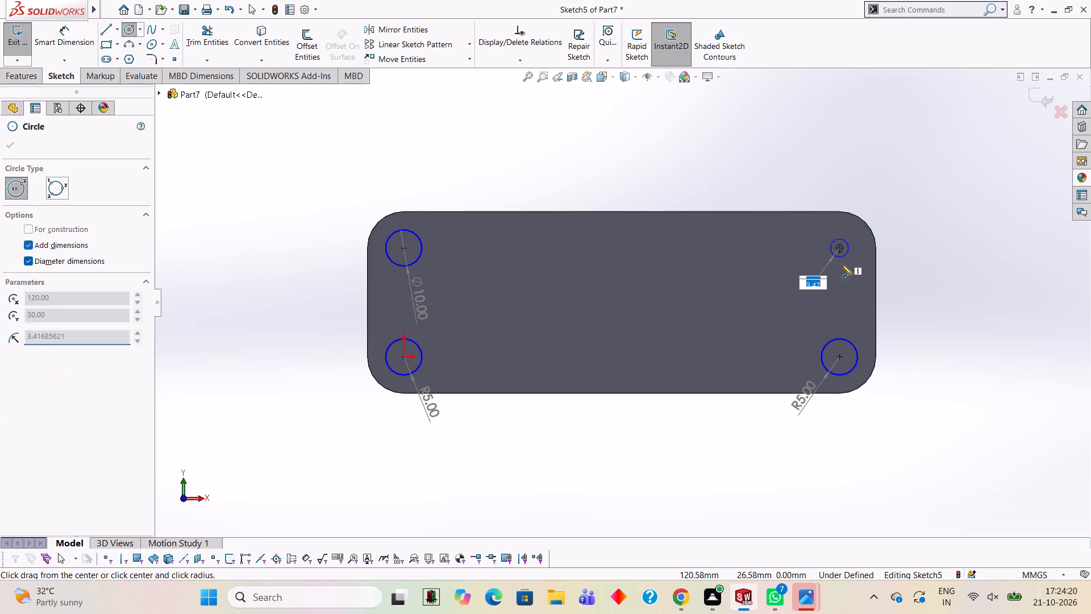
key("5")
key("Return")
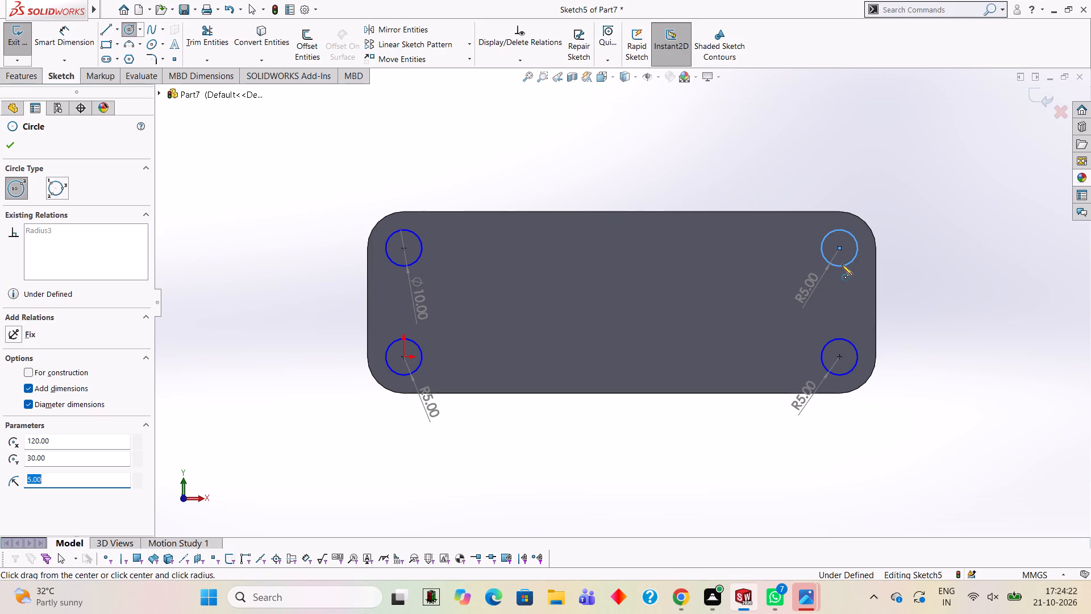
Cut-extrude the four corner circles 7 mm blind through the plate.
left_click(22, 74)
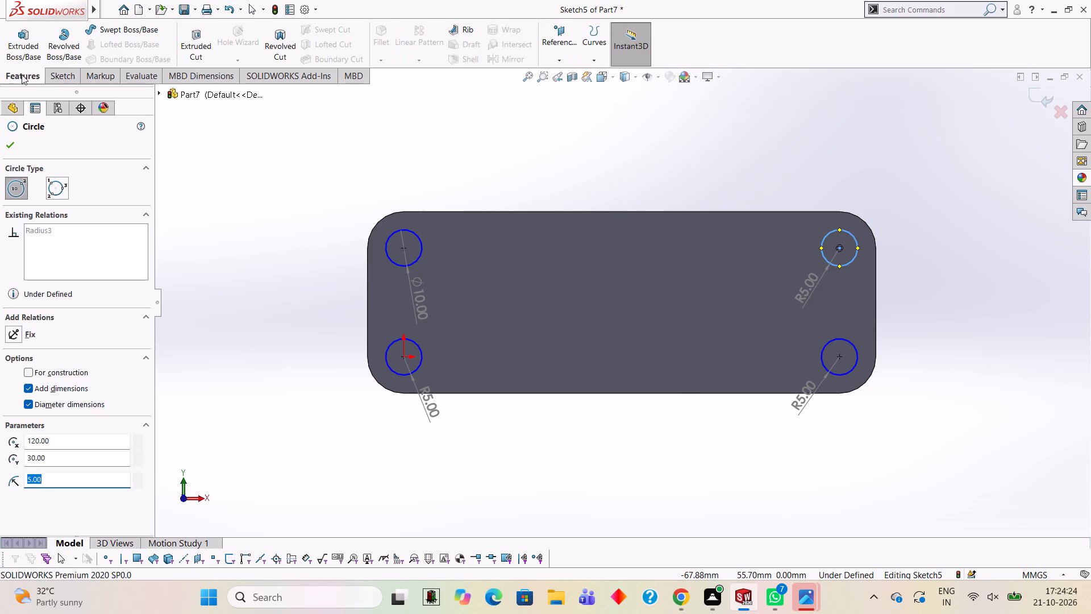
left_click(207, 51)
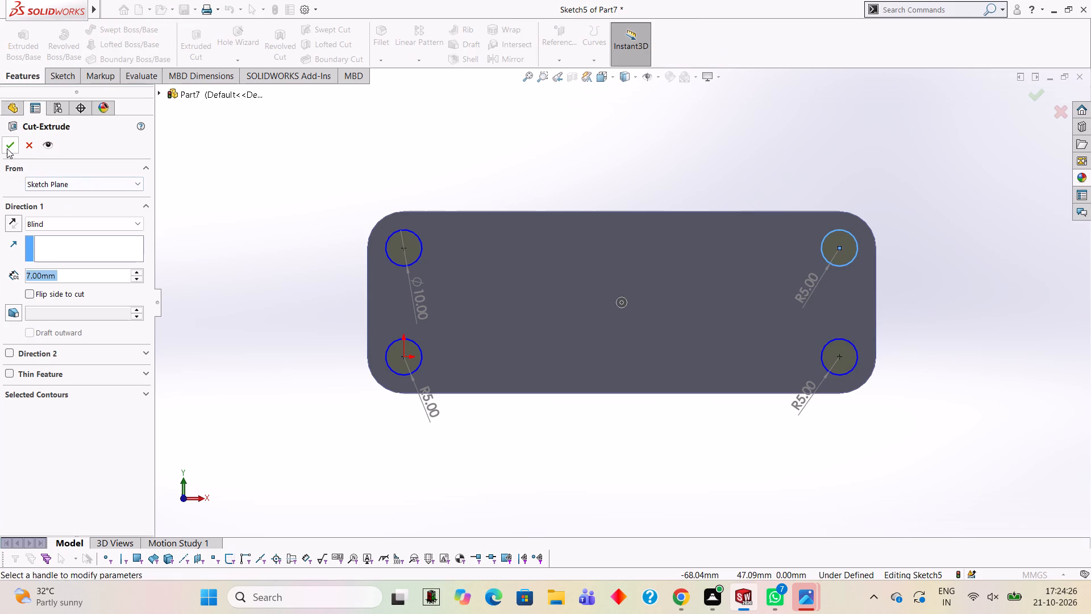
left_click(7, 148)
left_click(333, 154)
Start a sketch on the plate's long bottom side face and draw a 50 mm horizontal line leftward from the midpoint of its sketch-plane edge.
scroll(588, 279, "up", 1)
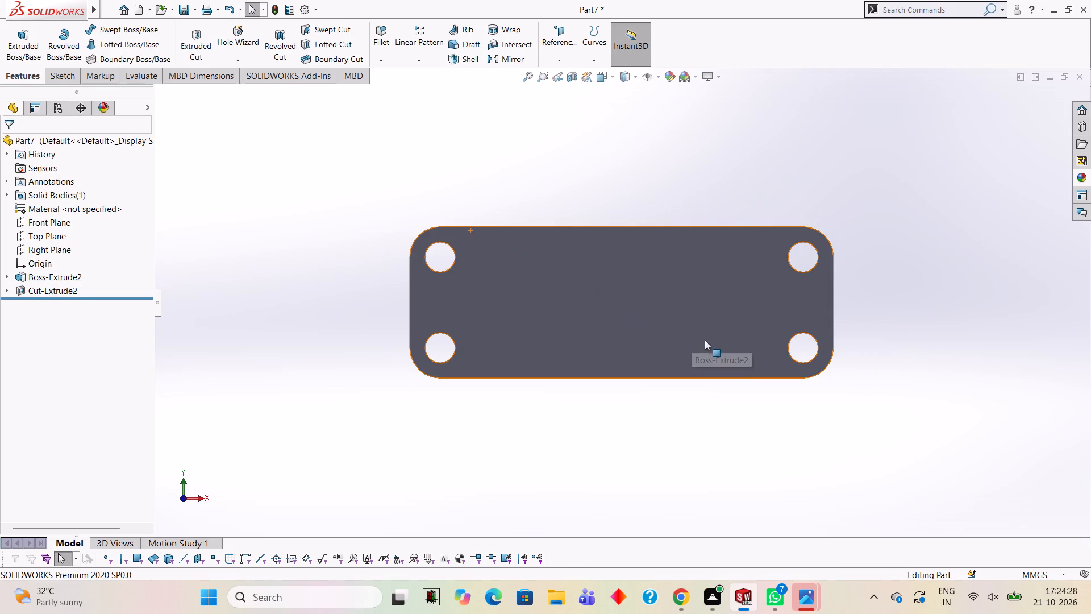
scroll(703, 339, "up", 1)
middle_click_drag(694, 333, 670, 244)
middle_click_drag(645, 313, 668, 242)
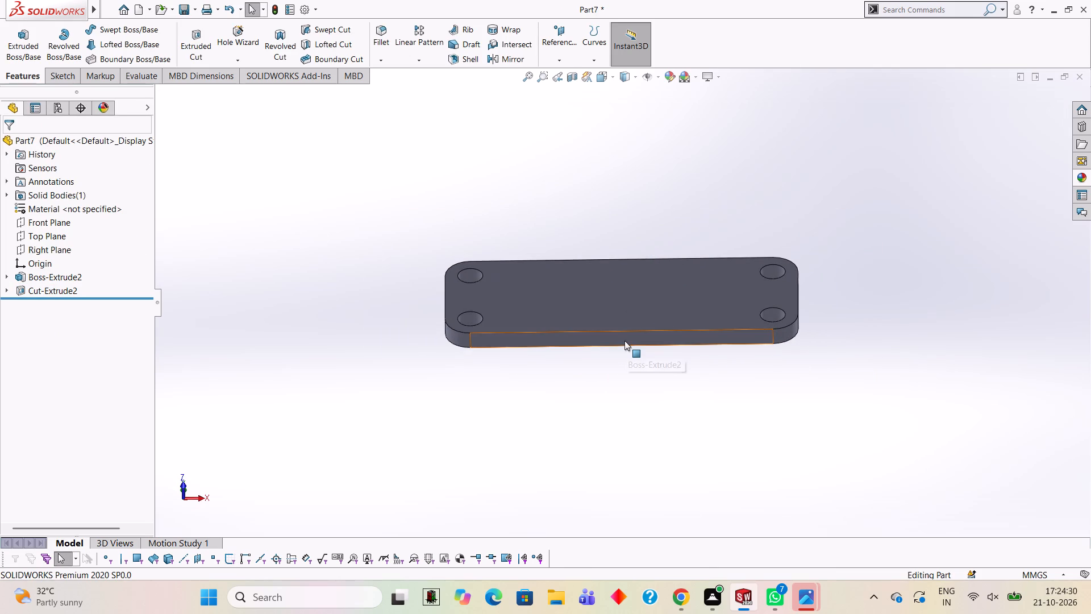
left_click(624, 341)
left_click(671, 313)
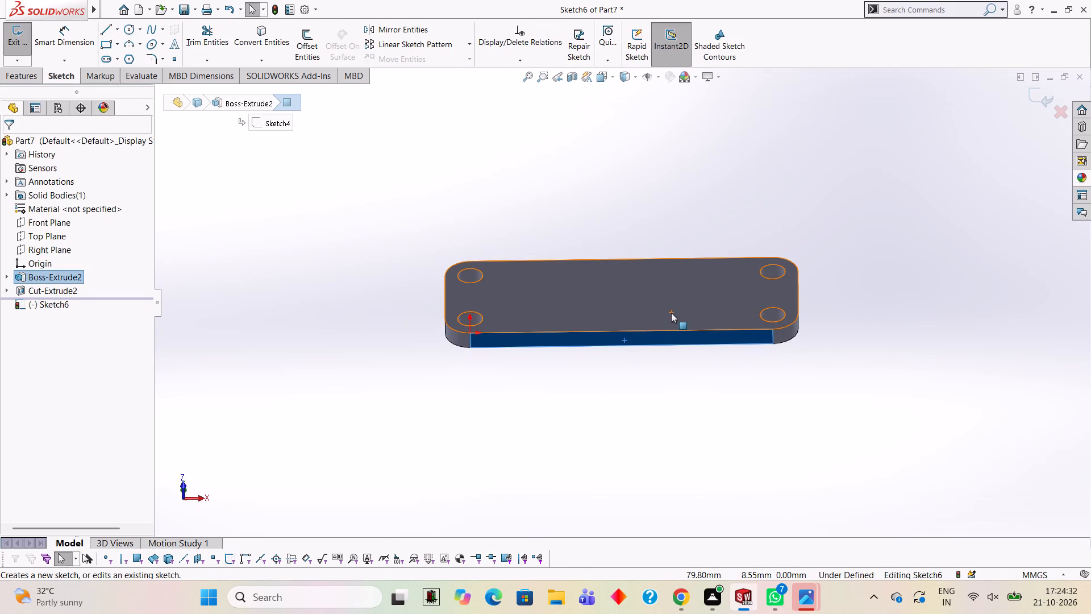
key("ctrl+8")
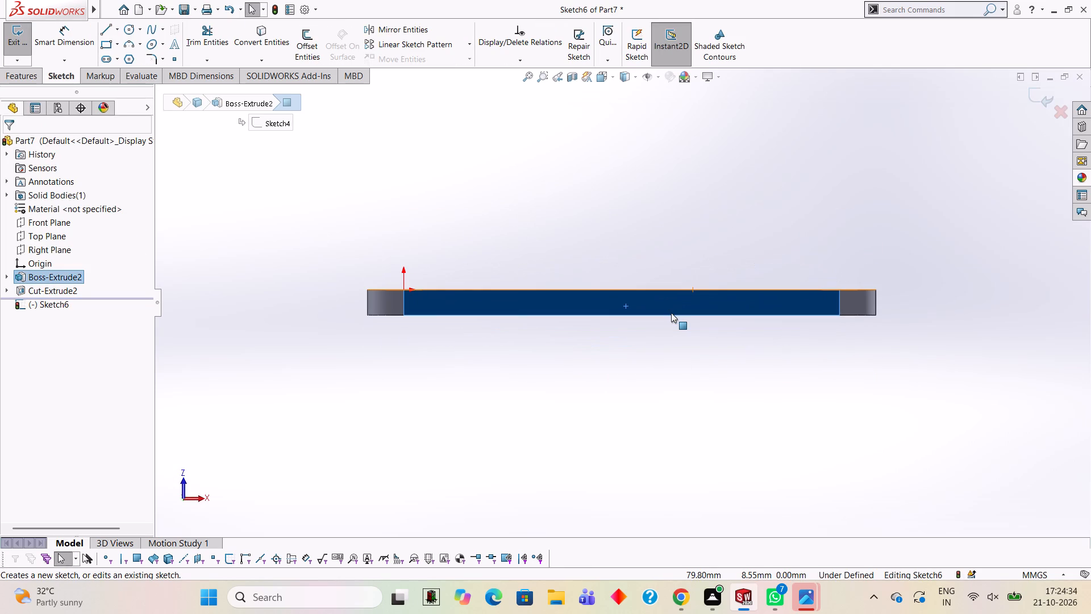
scroll(656, 268, "up", 2)
scroll(656, 268, "down", 3)
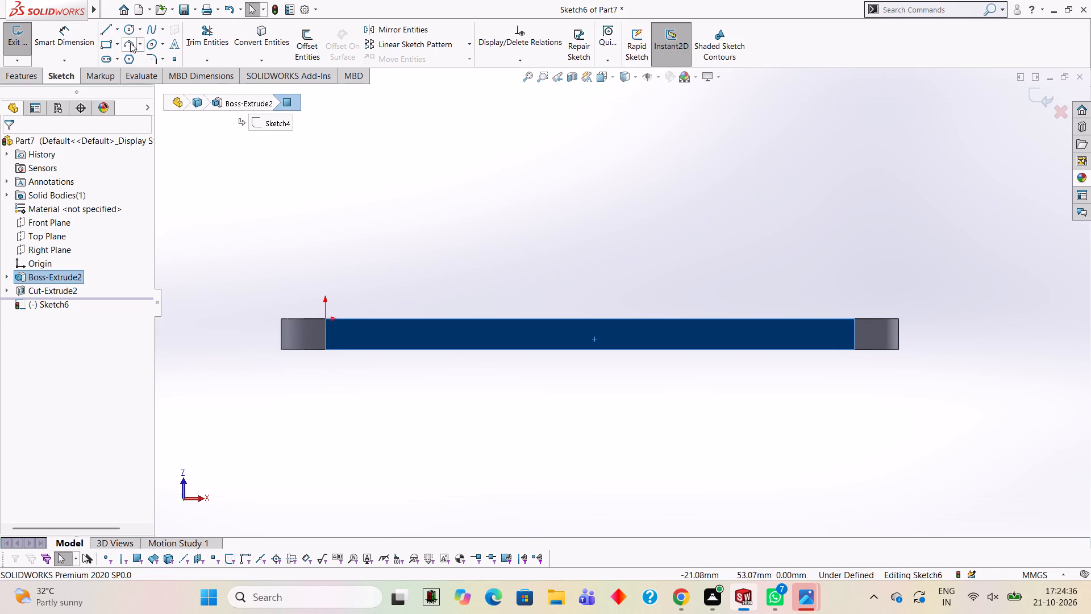
left_click(109, 31)
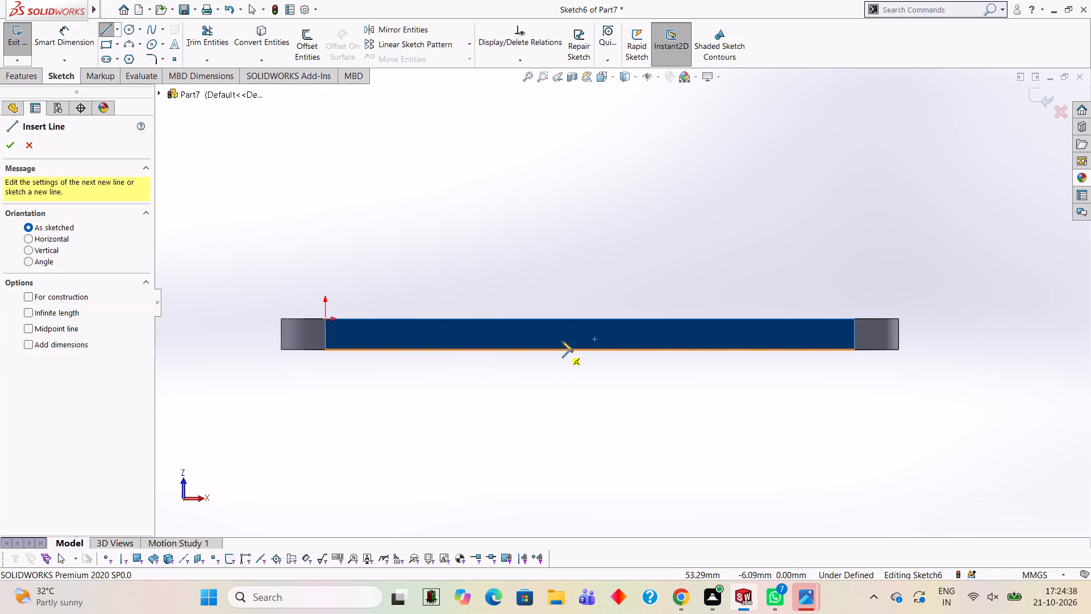
left_click(589, 318)
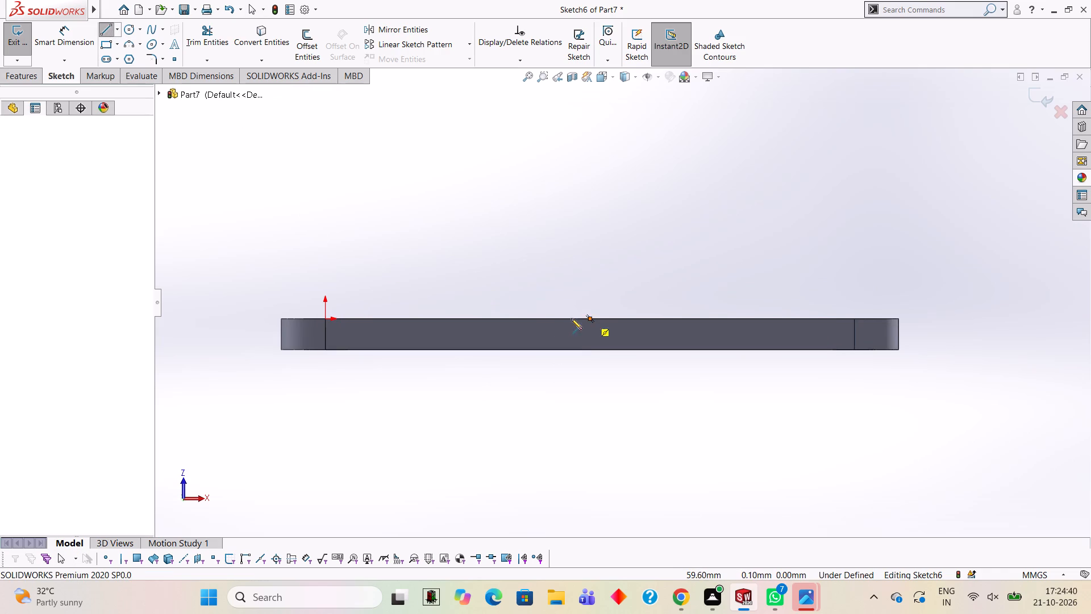
type("50")
key("Return")
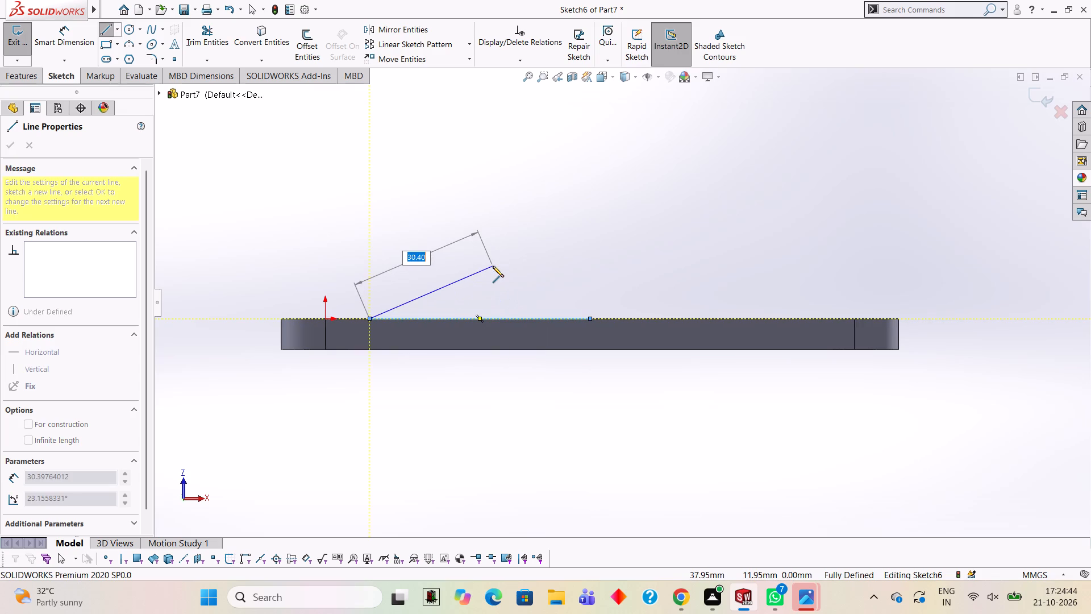
Draw a 50 mm horizontal line rightward along the plate's upper edge, starting from its midpoint.
key("Escape")
key("Escape")
key("Escape")
key("Escape")
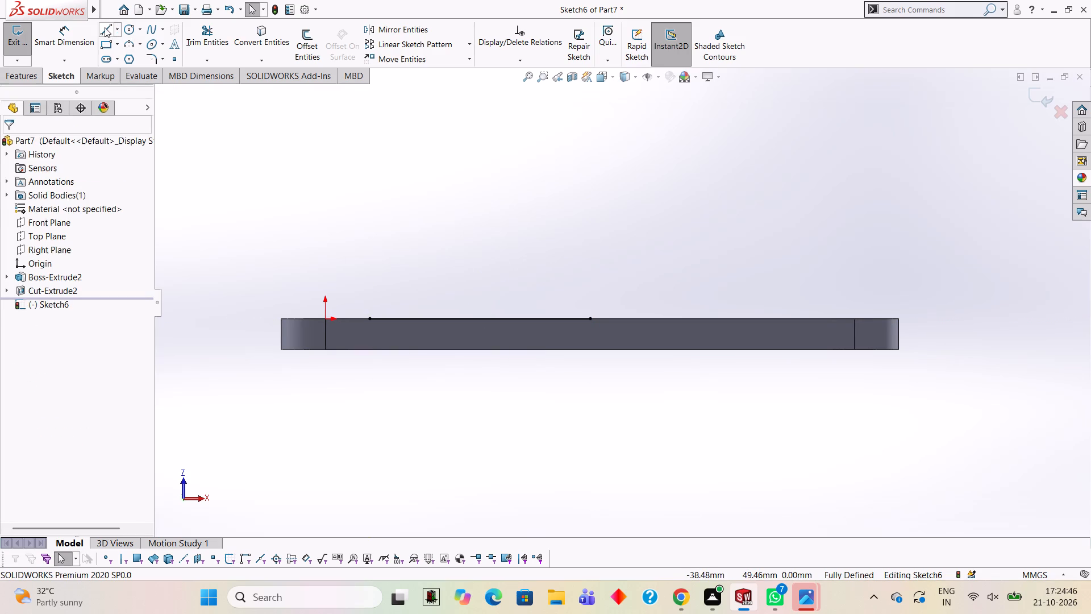
left_click(105, 27)
left_click(590, 317)
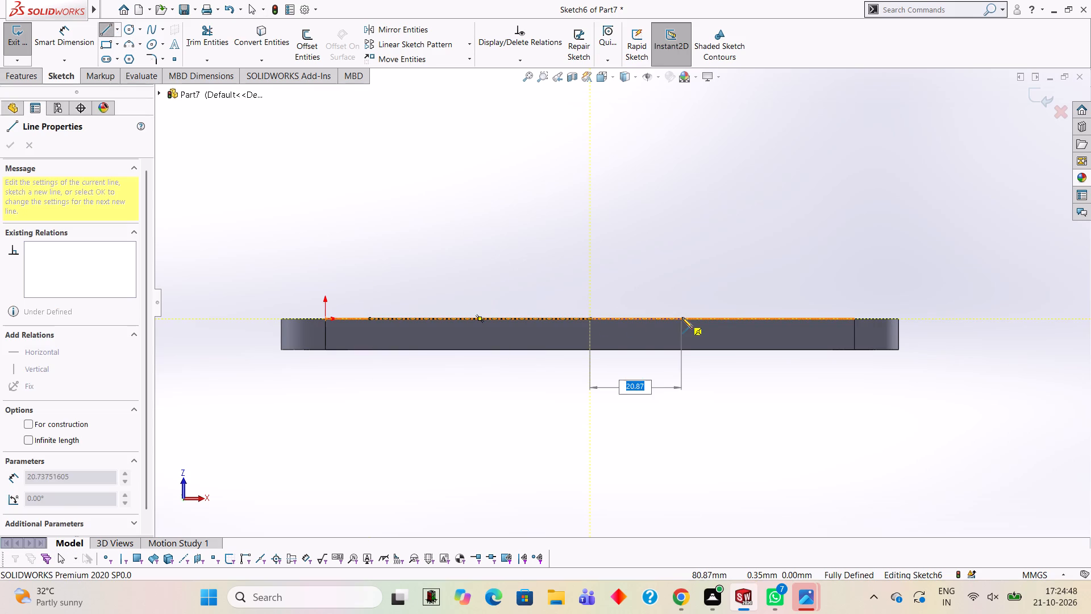
type("50")
key("Return")
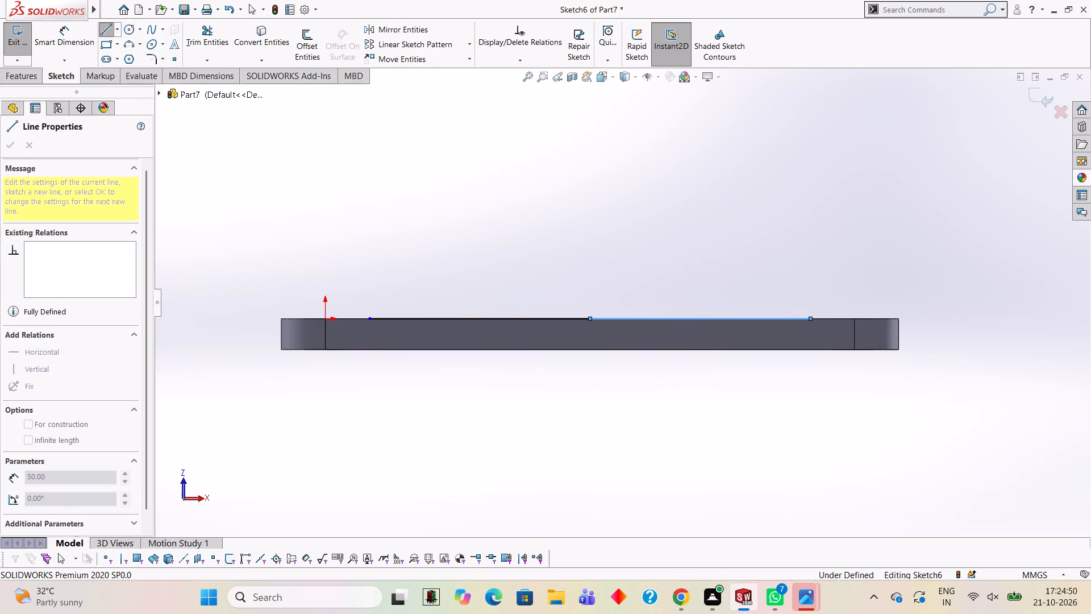
key("Escape")
key("Escape")
key("Escape")
key("Escape")
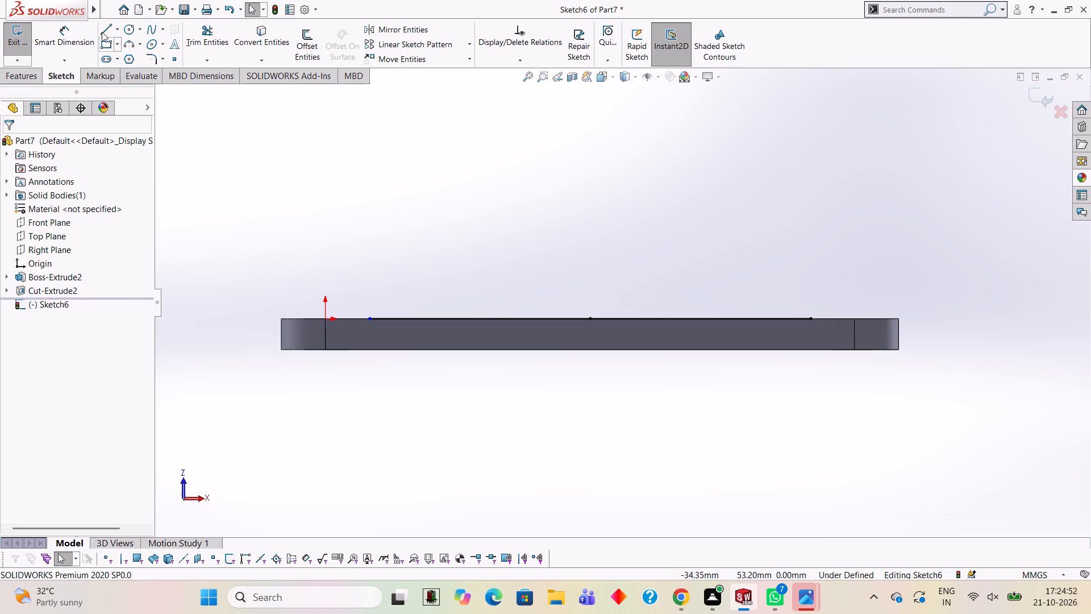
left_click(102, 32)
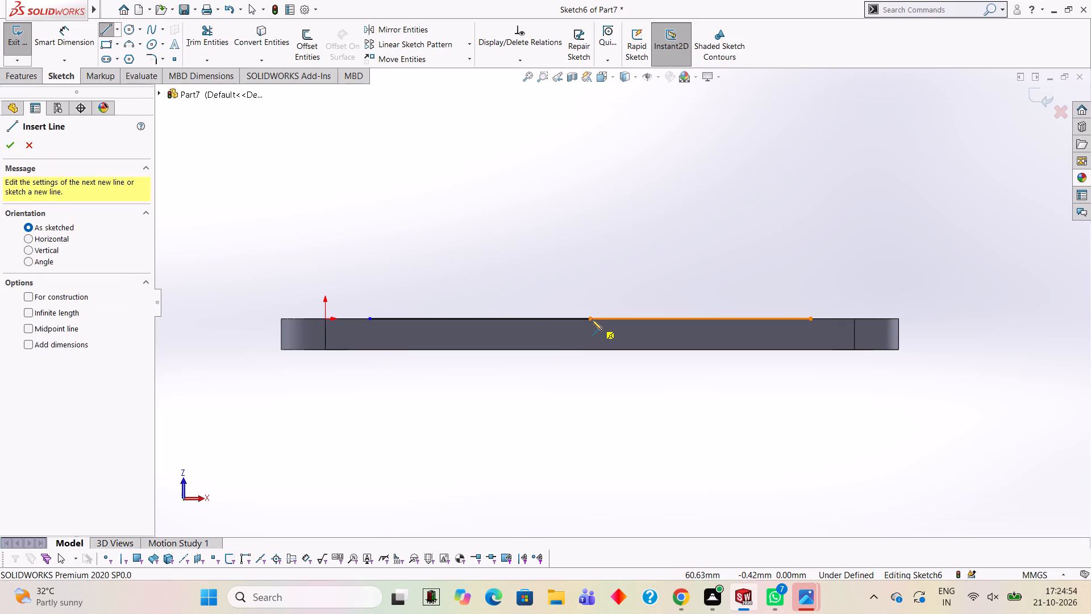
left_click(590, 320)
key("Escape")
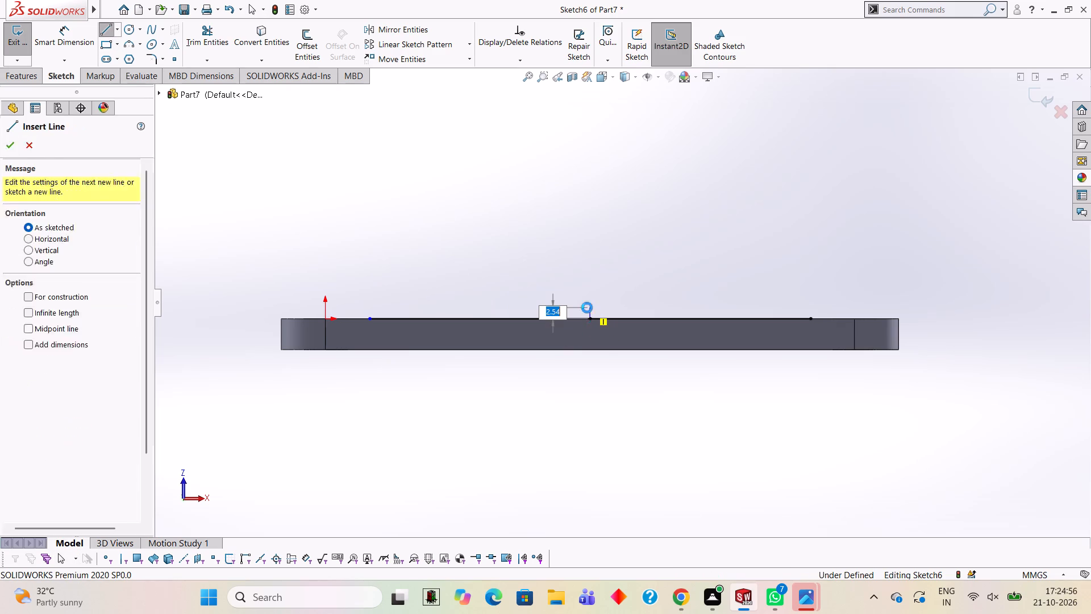
Draw a 48 mm vertical line upward from the midpoint of the plate's lower edge.
left_click(105, 28)
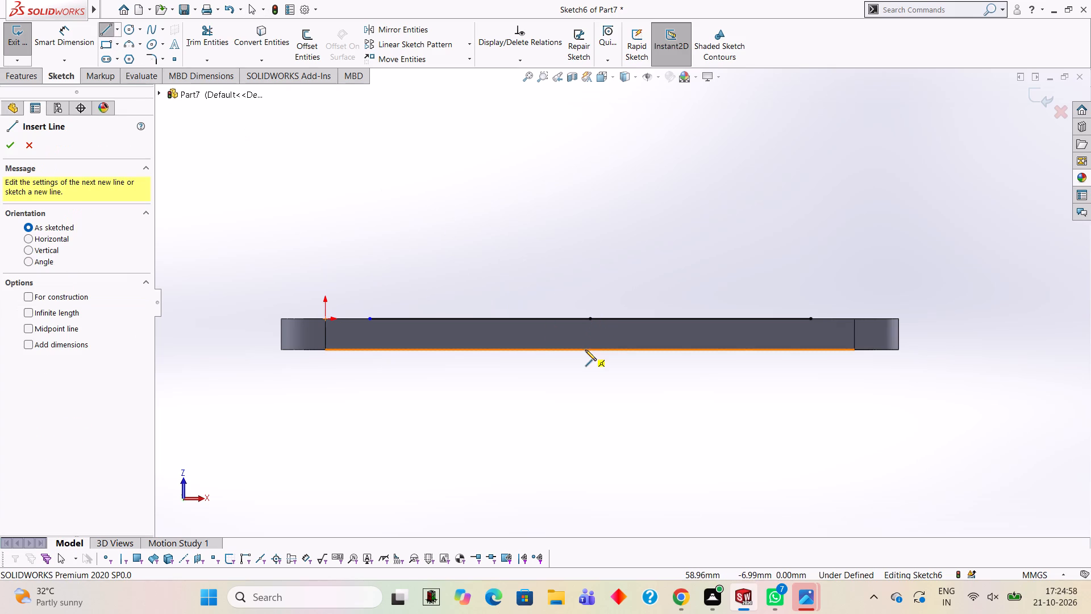
left_click(590, 350)
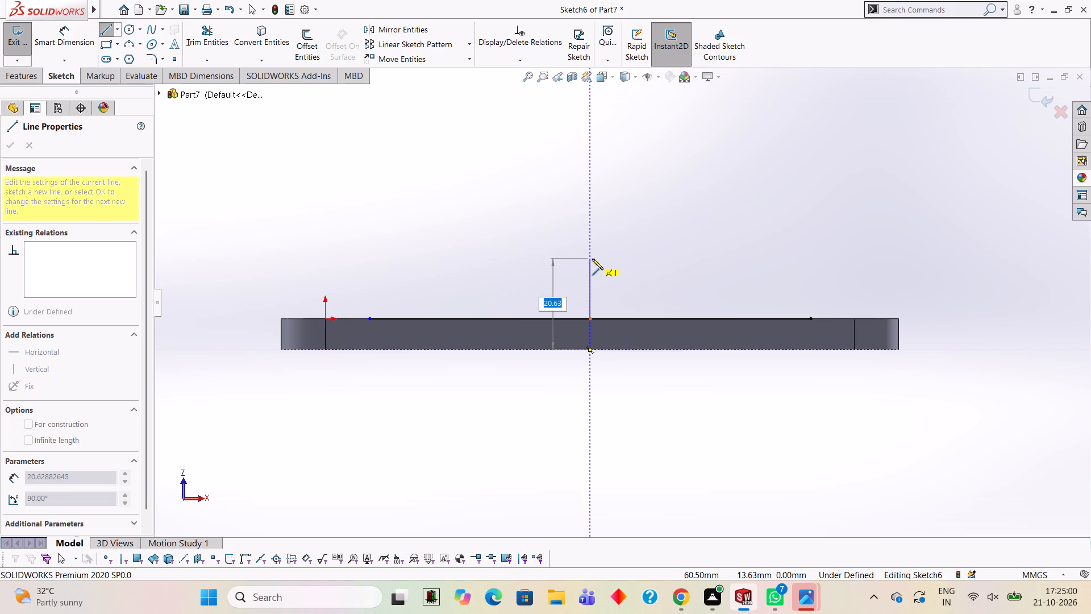
type("48")
key("Return")
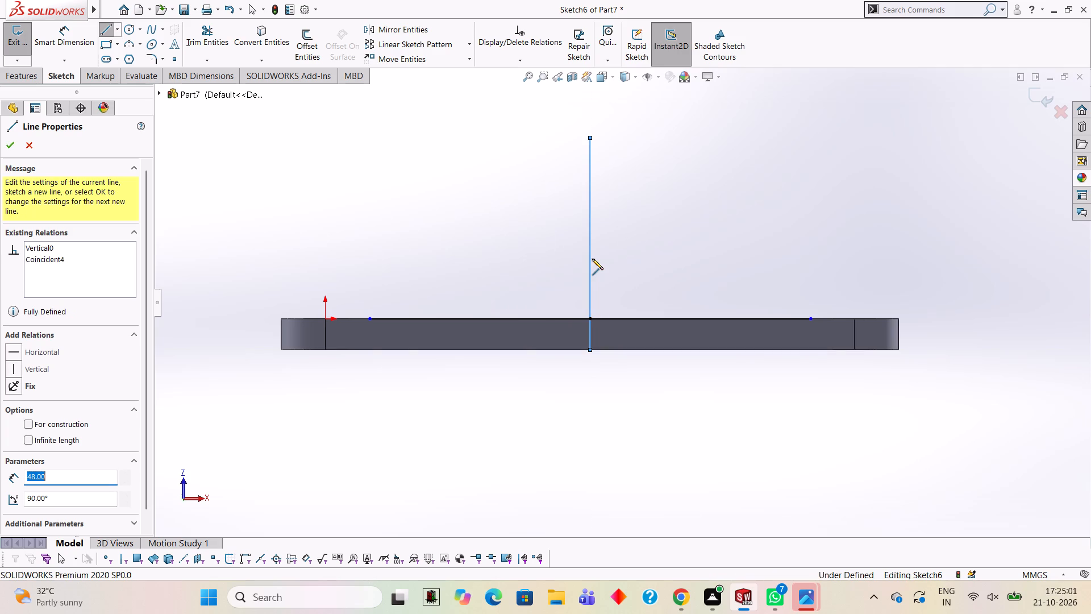
key("Escape")
key("Escape")
key("Escape")
key("Escape")
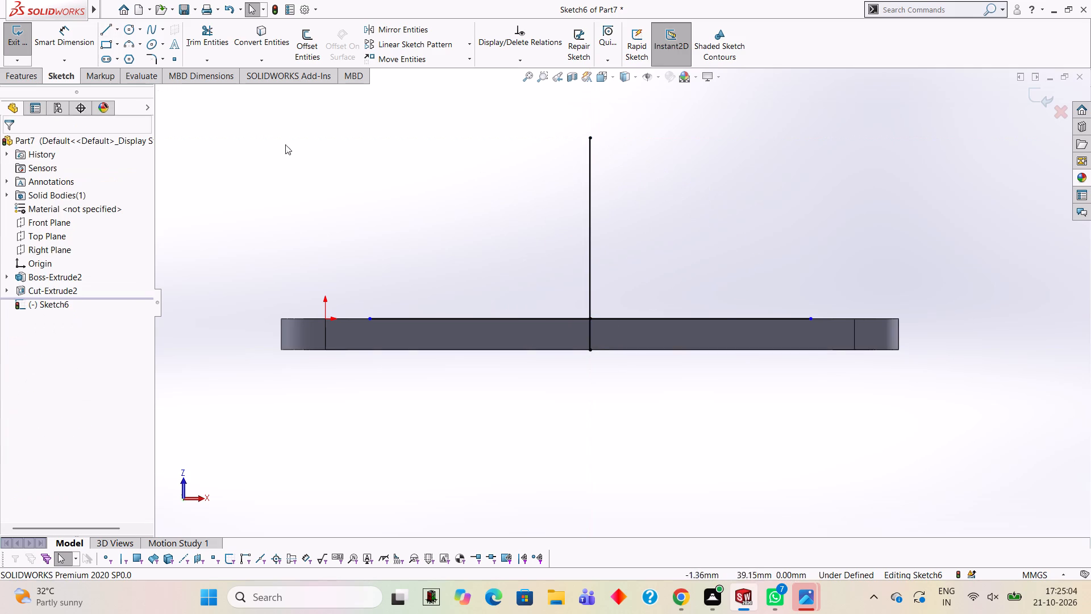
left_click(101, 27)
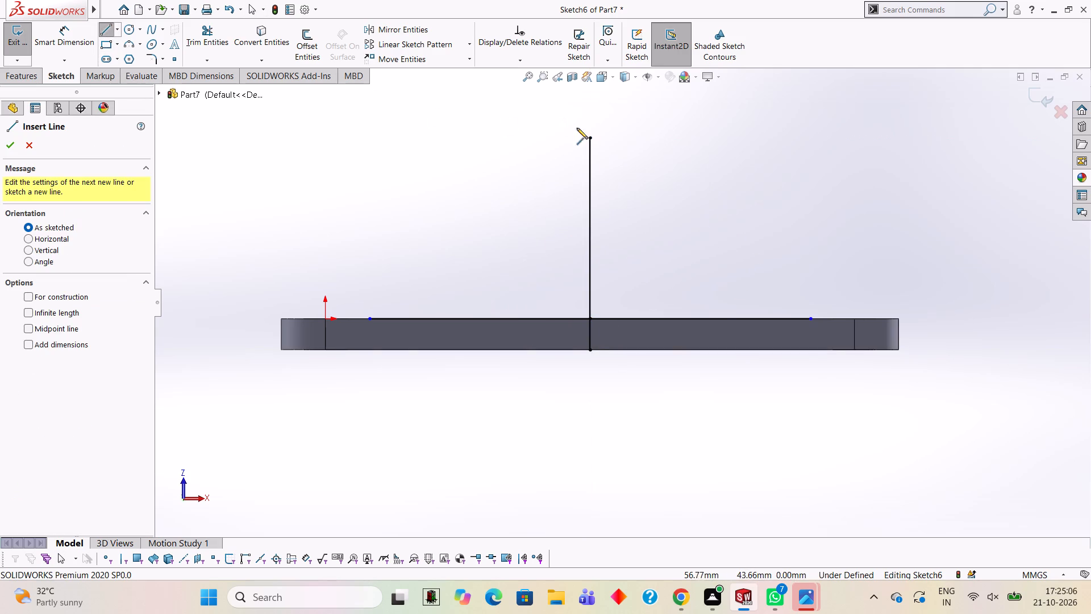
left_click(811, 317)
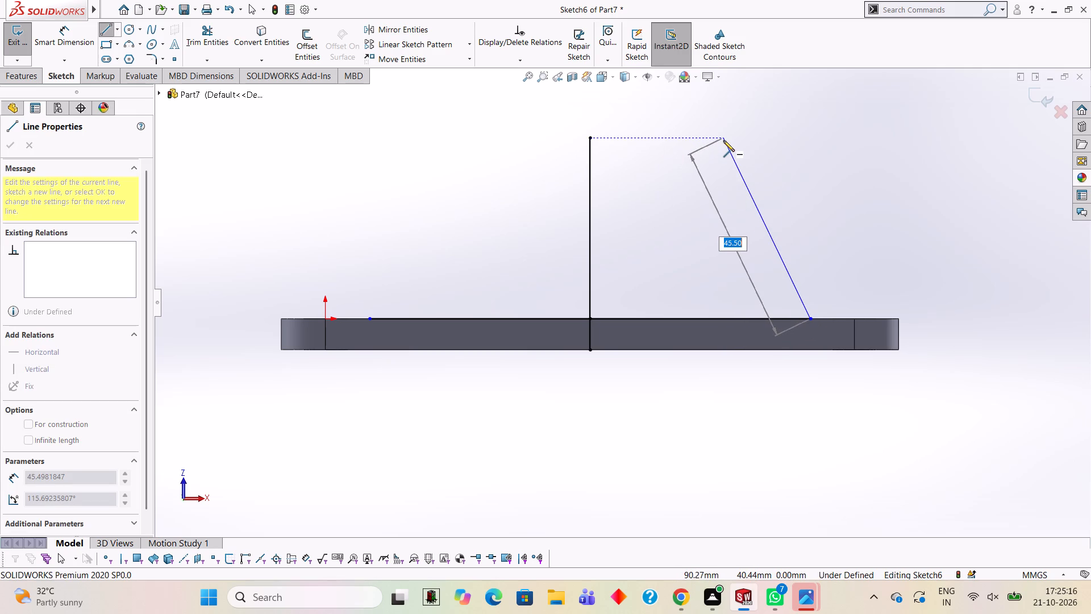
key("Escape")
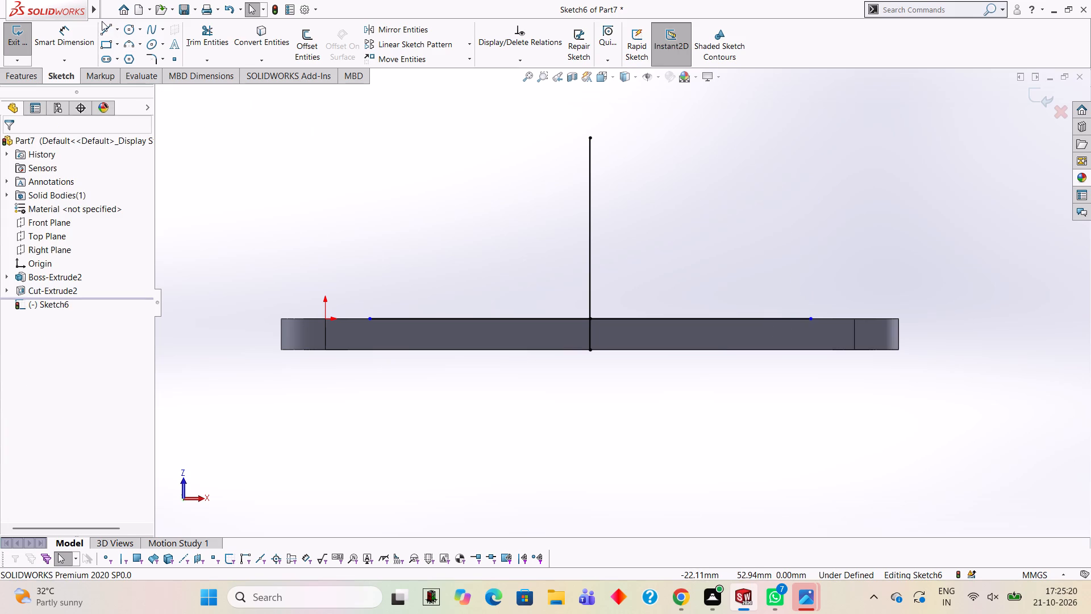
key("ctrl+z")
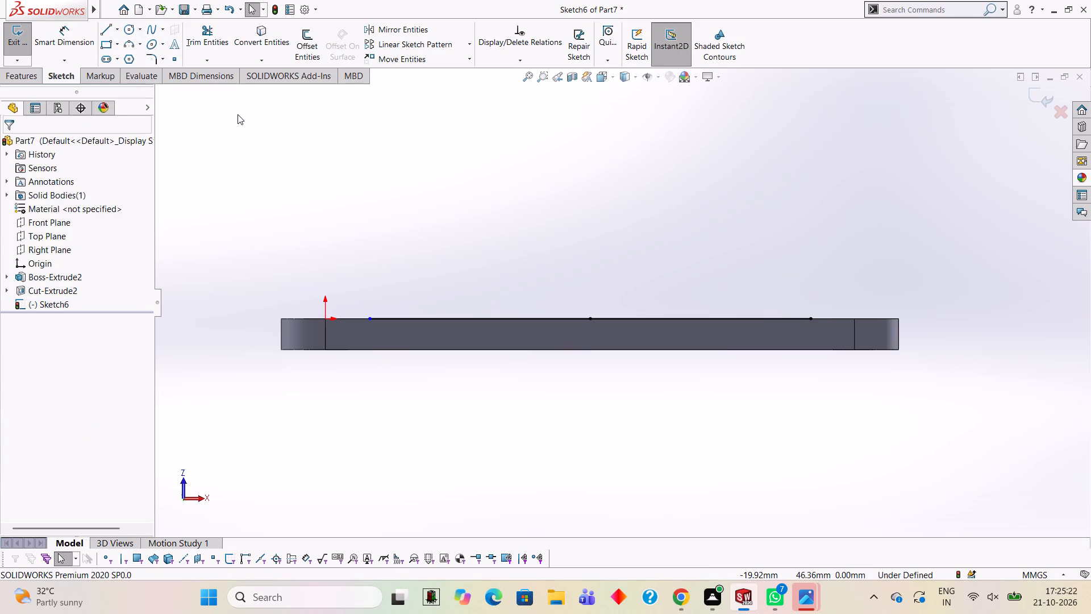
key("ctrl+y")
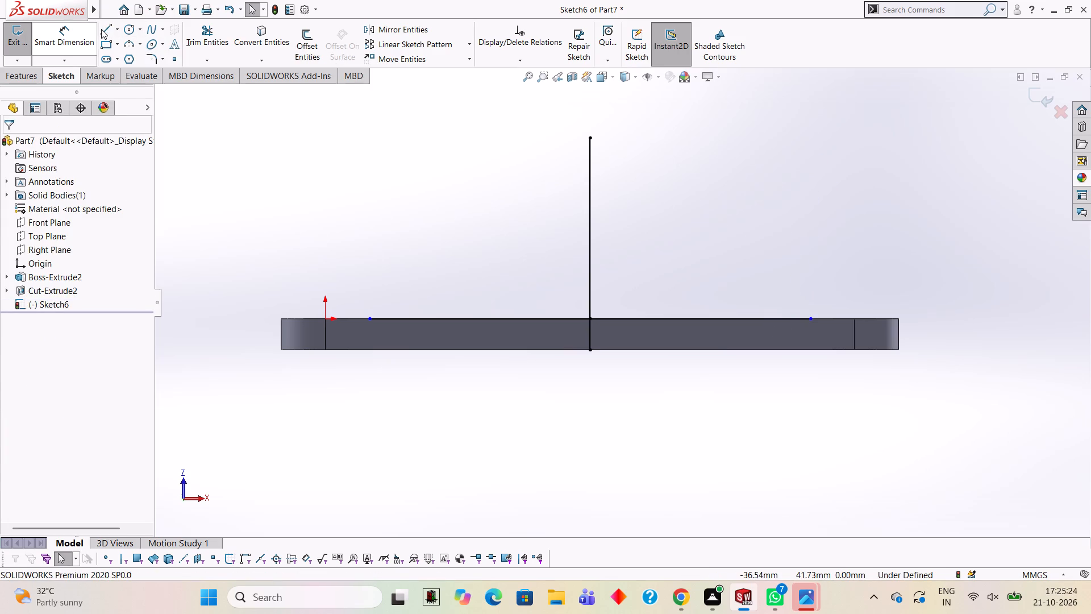
Draw two inward-leaning lines, each about 58 mm long, up from the outer ends of the right and left 50 mm lines.
left_click(101, 29)
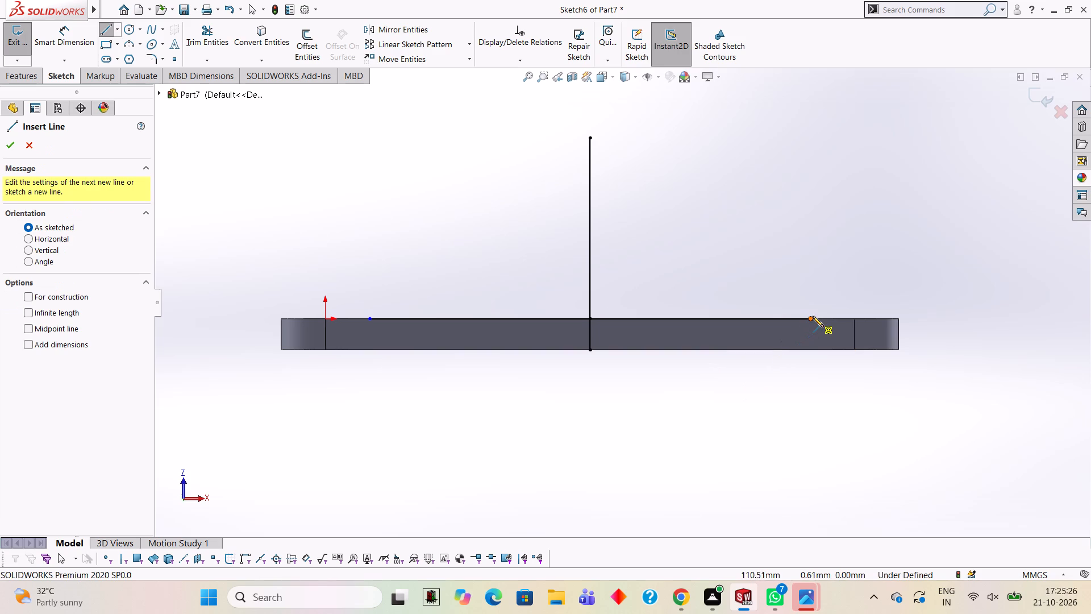
left_click(811, 316)
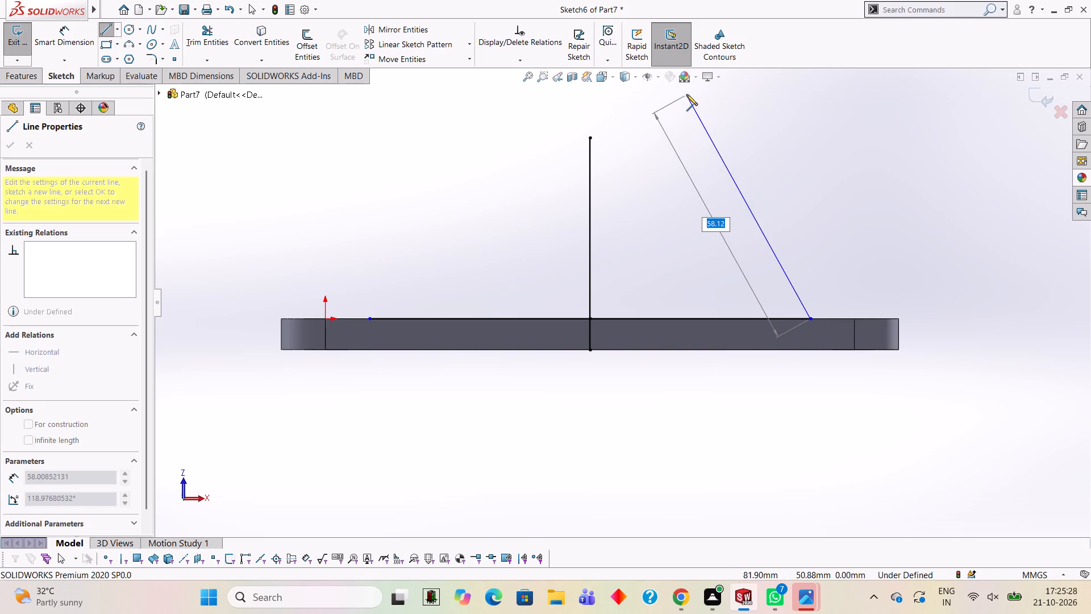
left_click(686, 94)
key("Escape")
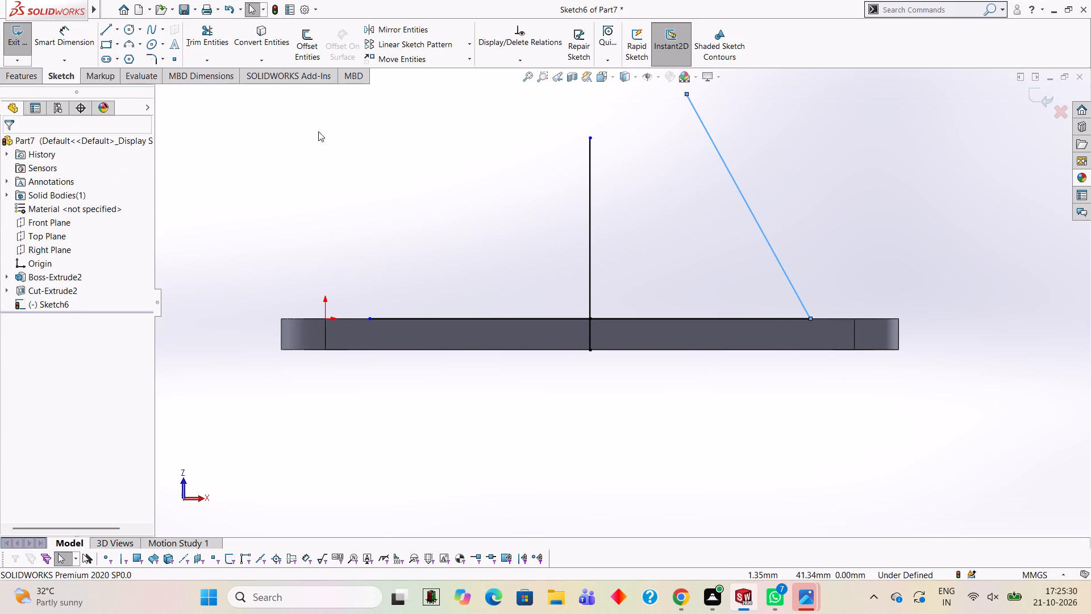
left_click(107, 26)
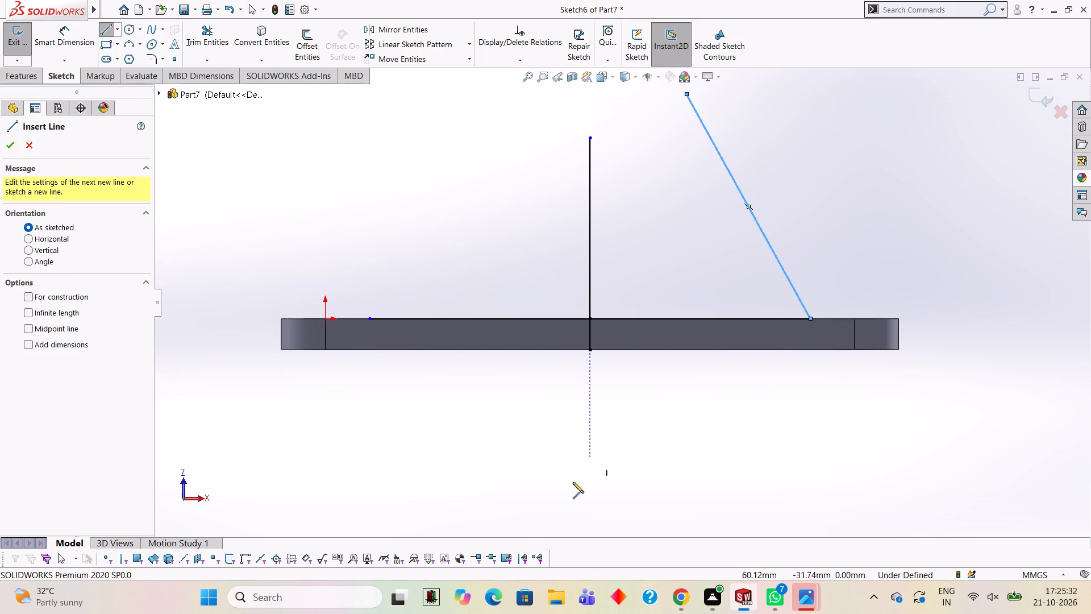
left_click(368, 317)
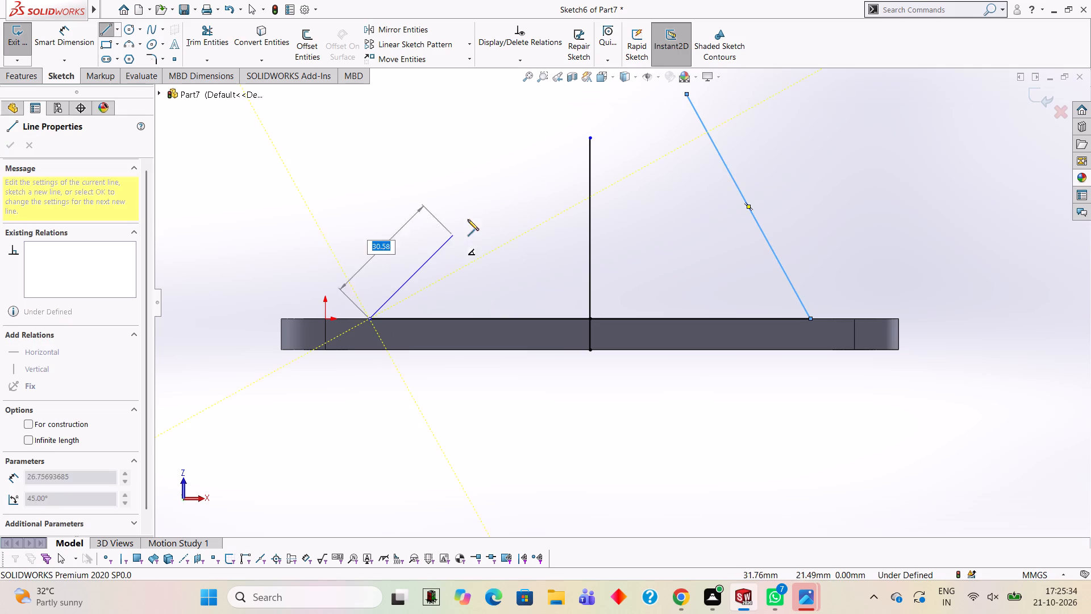
left_click(498, 93)
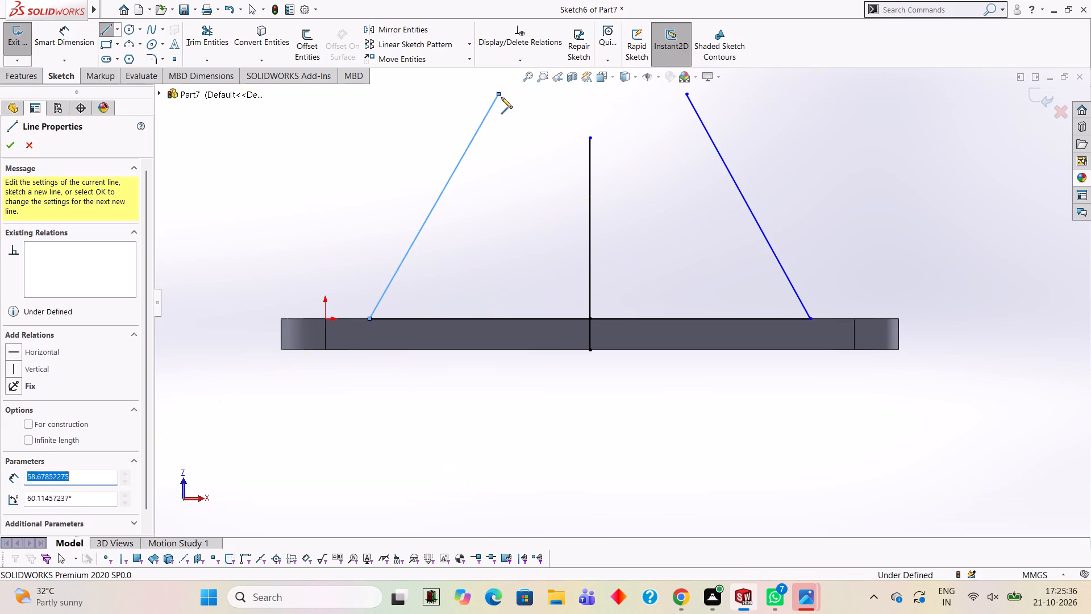
Draw short horizontal lines from the left inclined line's foot to the origin and from the right one's foot to the straight edge's right end.
left_click(59, 38)
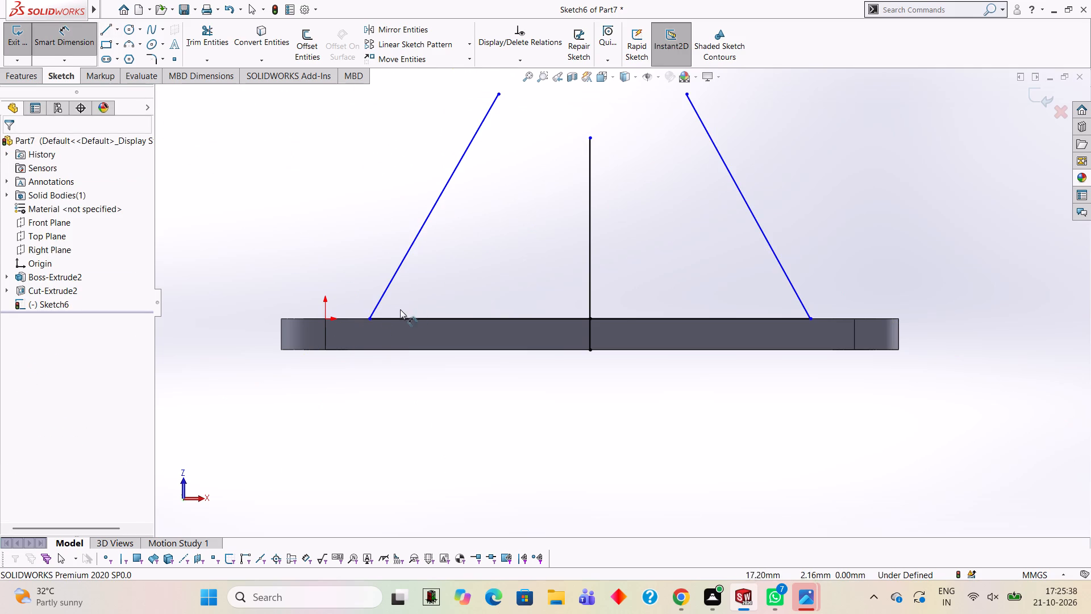
left_click(105, 32)
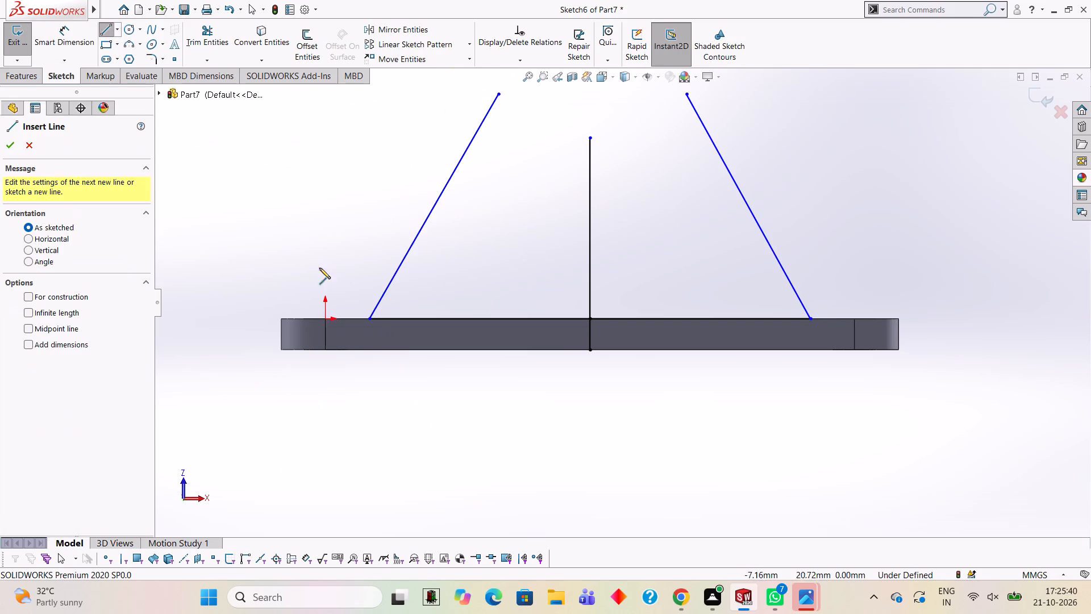
left_click(368, 319)
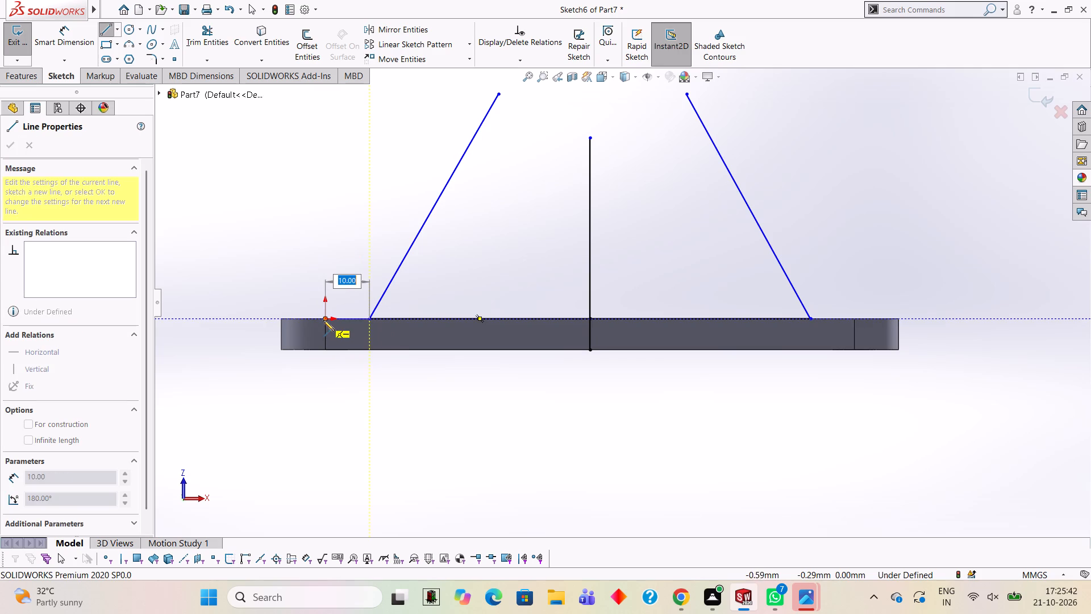
left_click(324, 320)
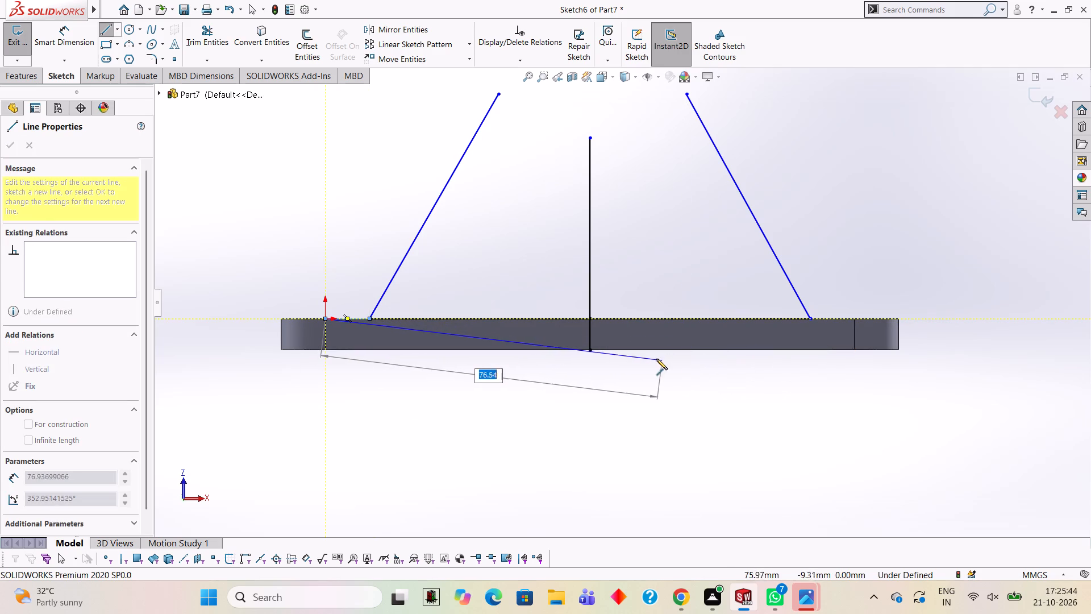
key("Escape")
left_click(99, 29)
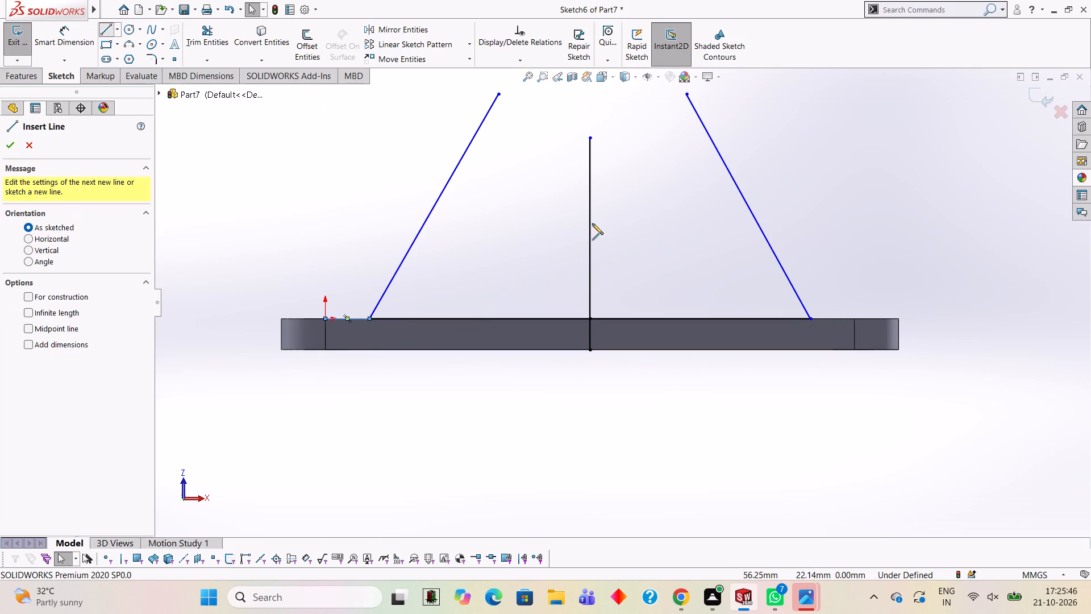
left_click(811, 319)
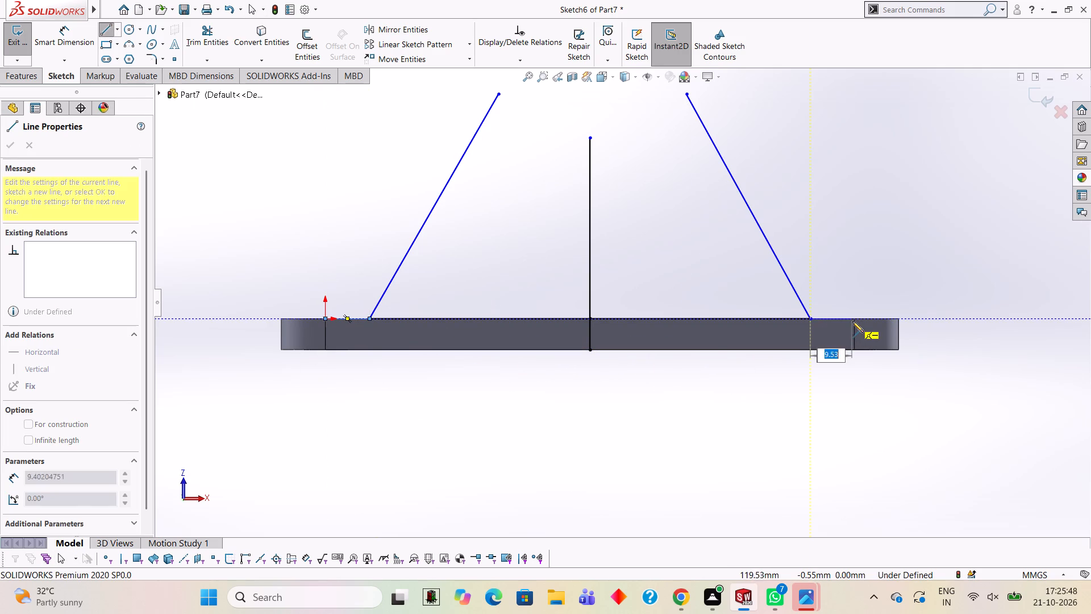
left_click(855, 321)
key("Escape")
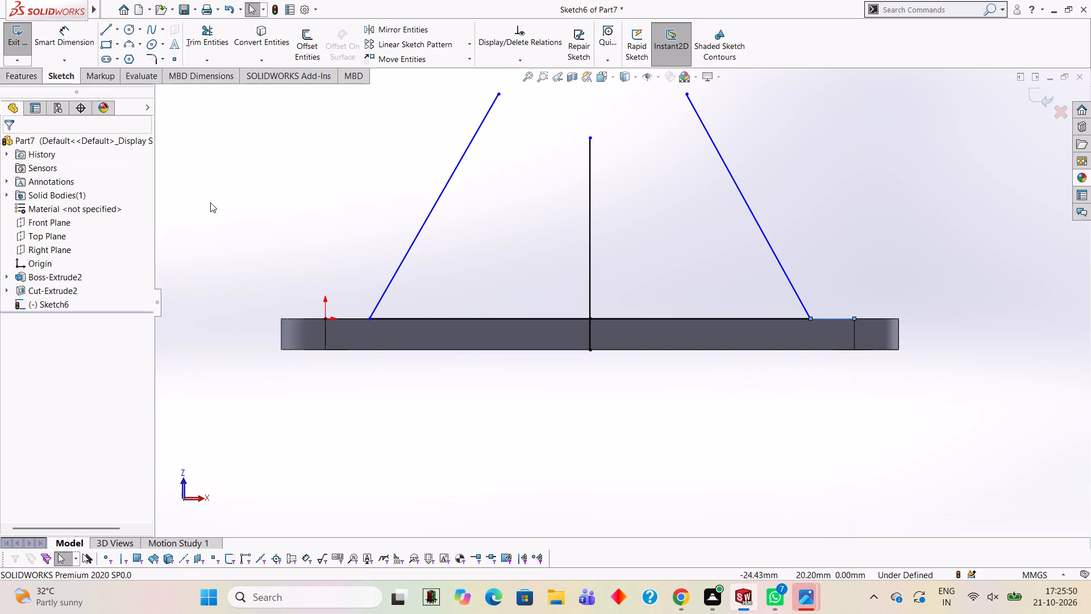
Dimension the left and right inclined lines at 120° each to the short horizontal line at their foot.
left_click(85, 39)
left_click(344, 317)
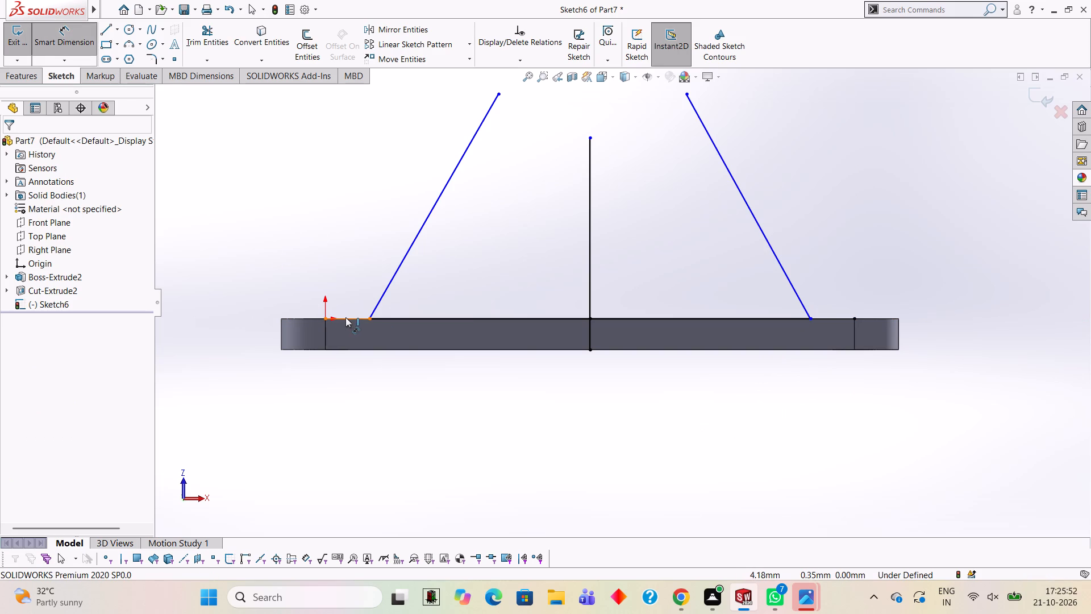
left_click(380, 297)
left_click(320, 219)
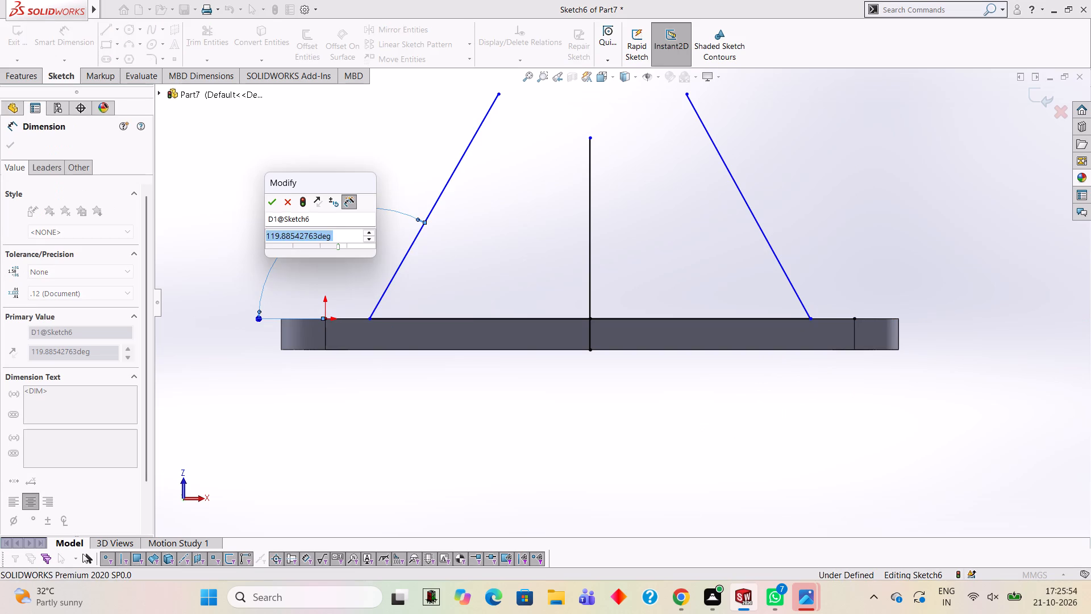
type("120")
key("Return")
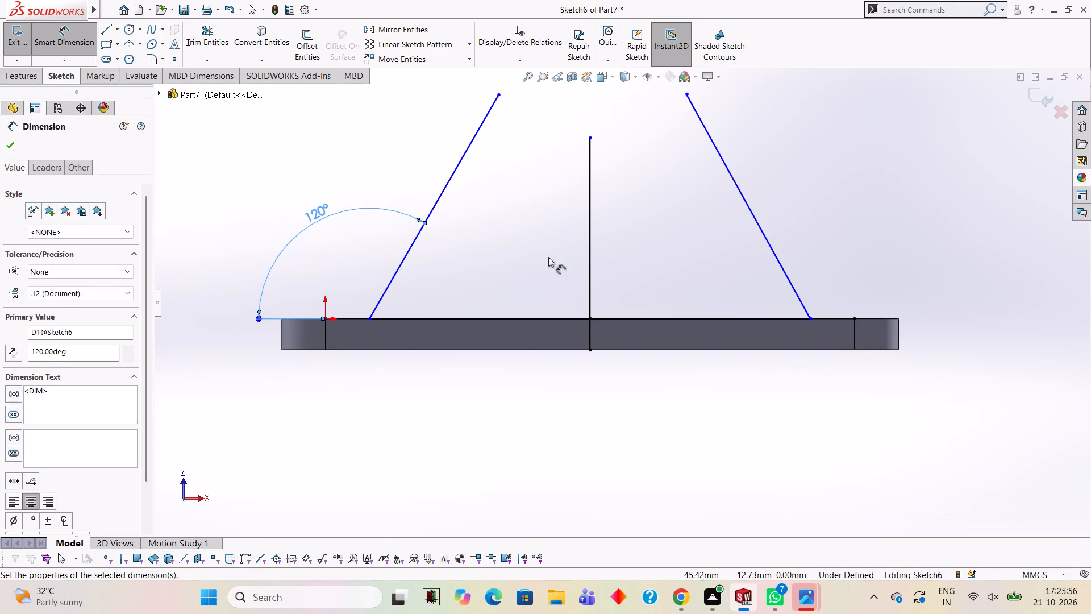
left_click(765, 238)
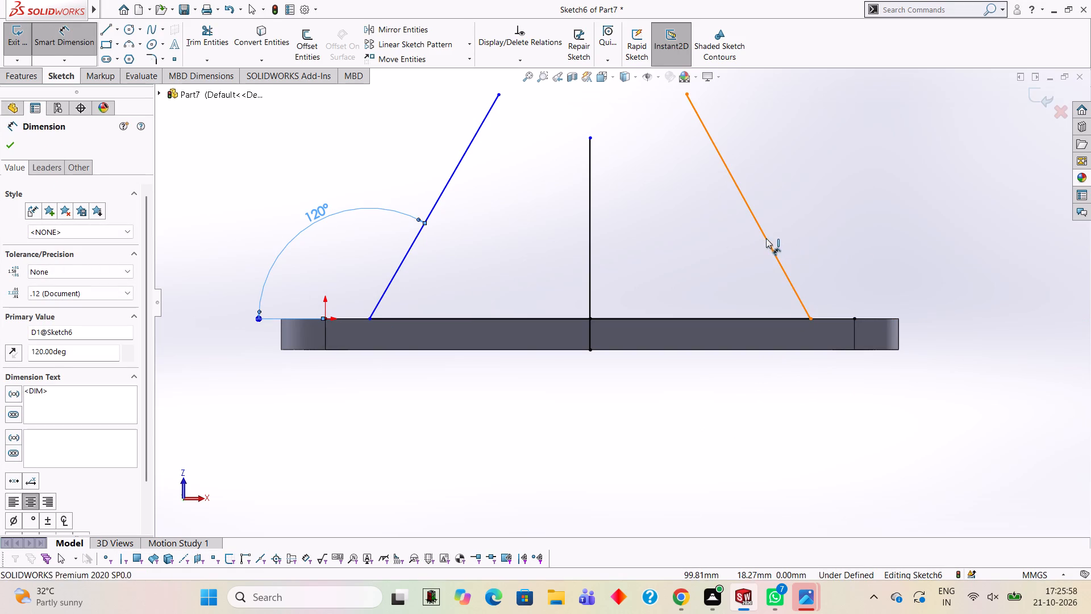
left_click(838, 316)
left_click(840, 192)
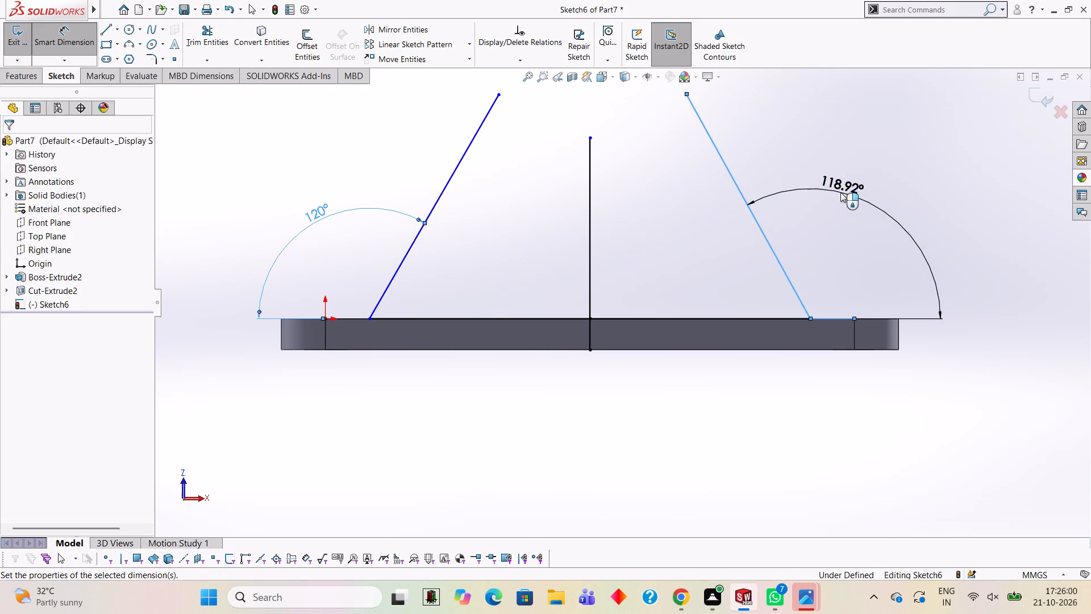
type("120")
key("Return")
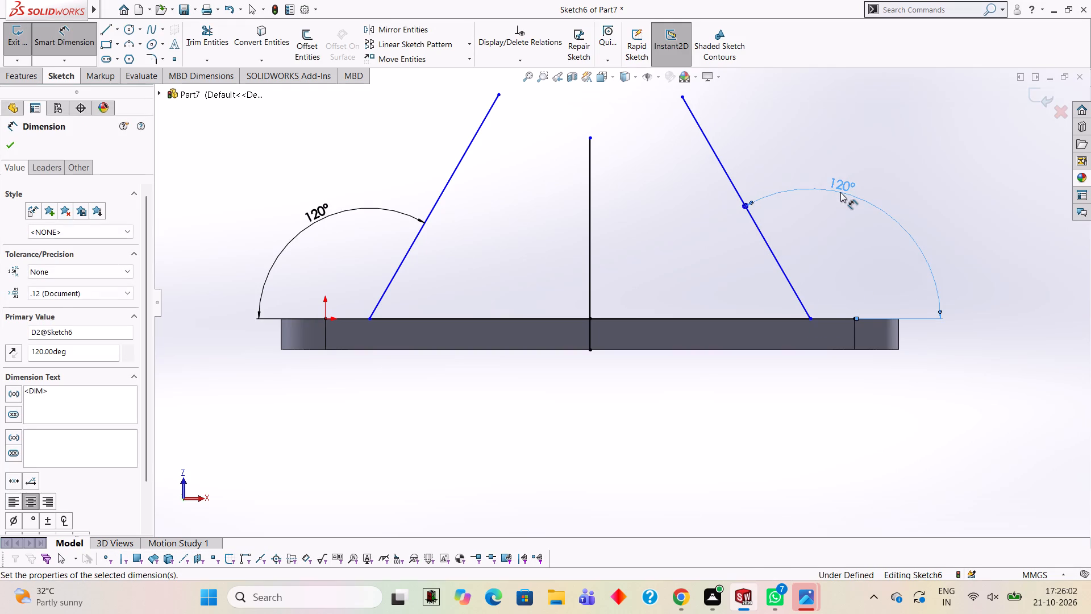
Draw horizontal lines both ways from the upper end of the vertical centre line, each crossing its inclined line.
left_click(106, 32)
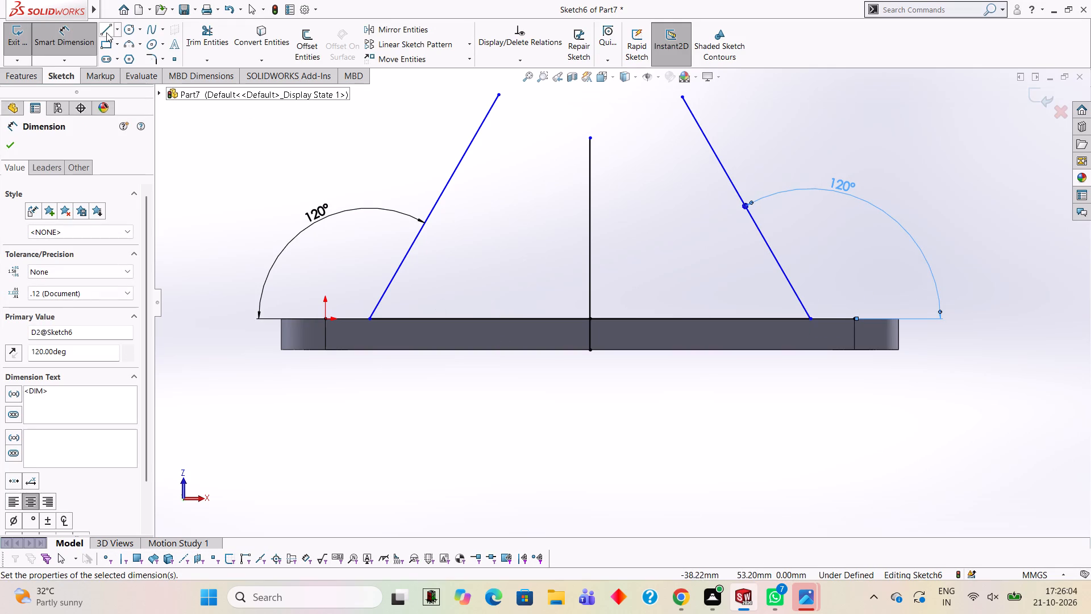
left_click(589, 138)
left_click(748, 139)
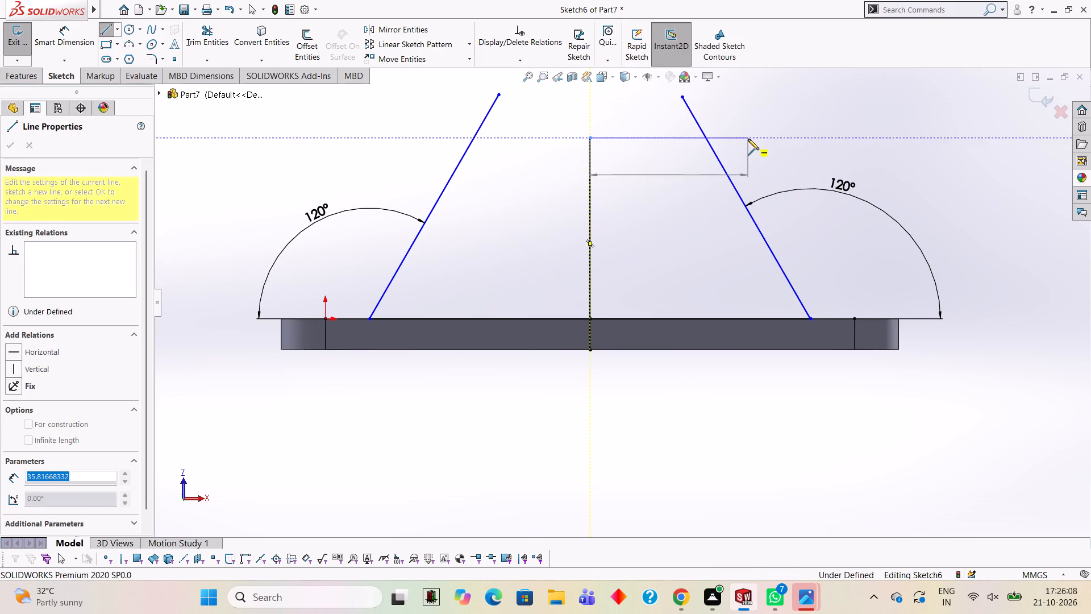
left_click(106, 27)
left_click(106, 27)
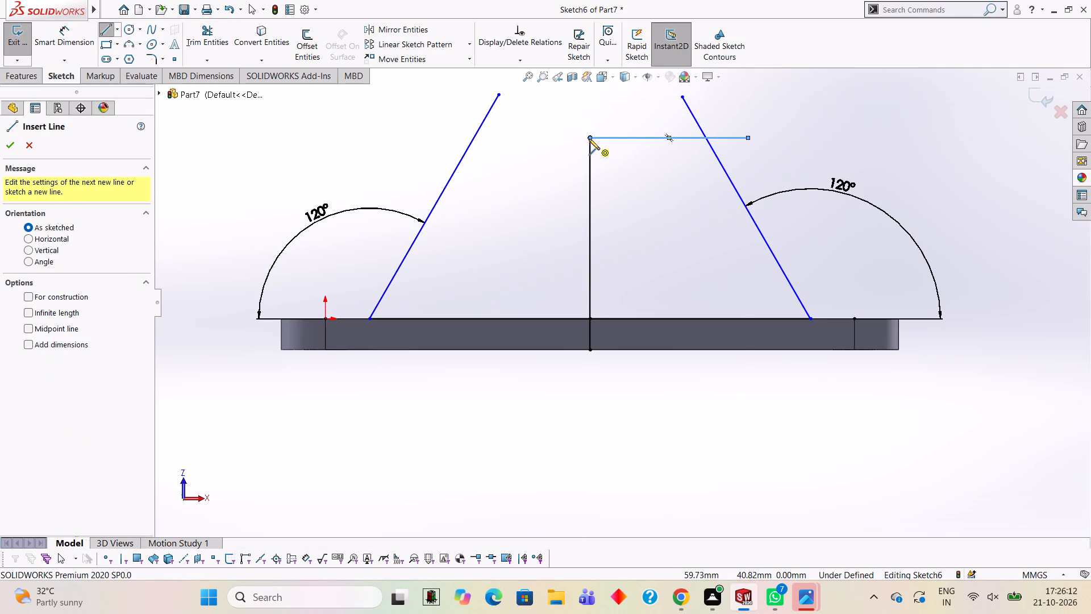
left_click(589, 139)
left_click(445, 136)
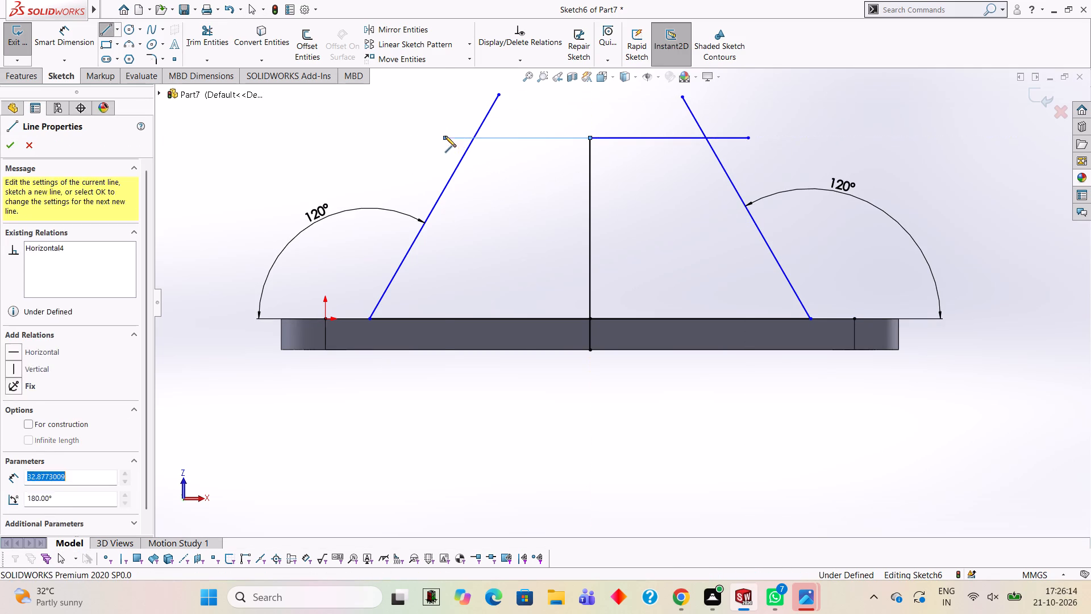
Trim the overhanging upper line ends, the vertical centre line and the short horizontal foot lines, leaving a closed trapezoid.
left_click(191, 40)
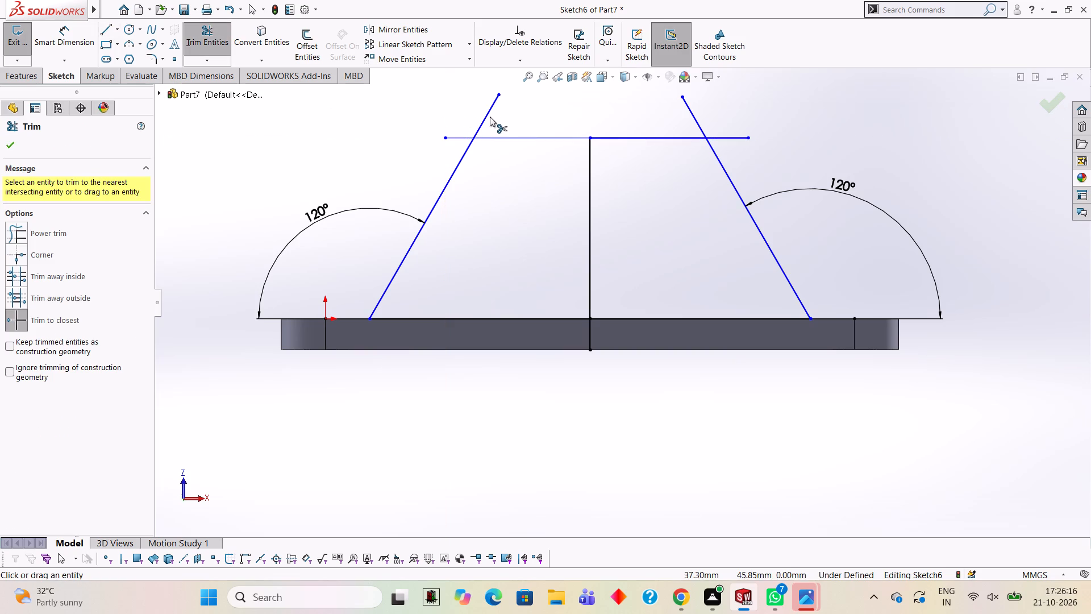
left_click(490, 117)
left_click(486, 117)
left_click(454, 135)
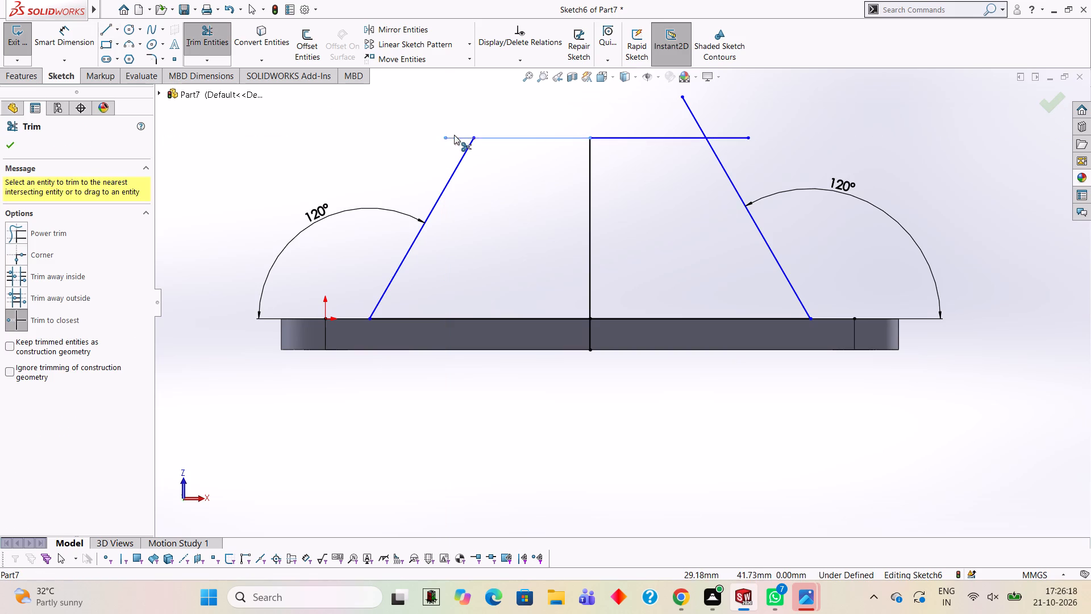
left_click(587, 183)
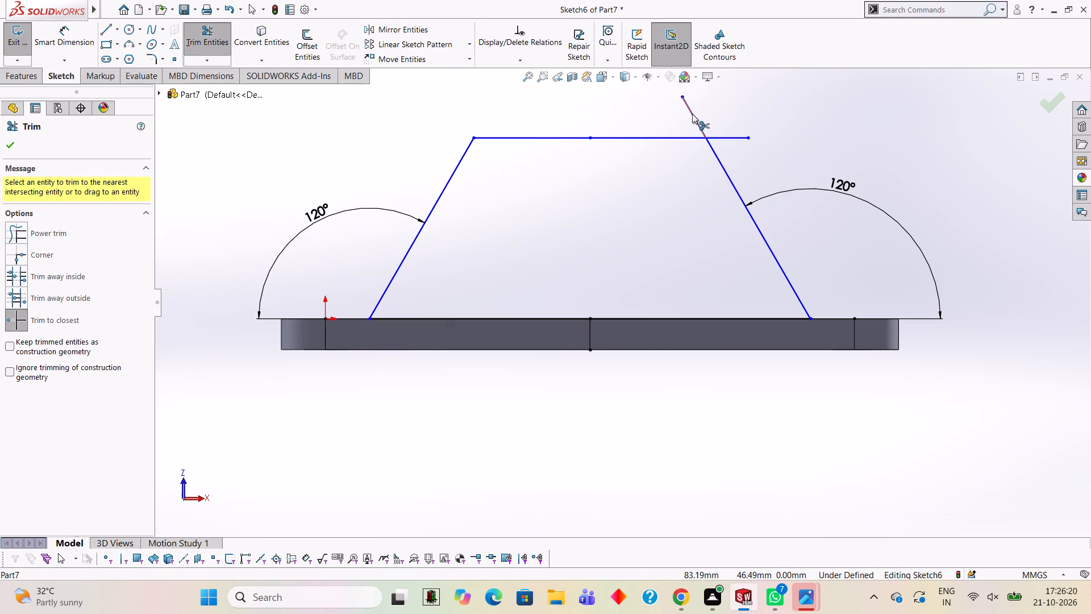
left_click(692, 114)
left_click(722, 138)
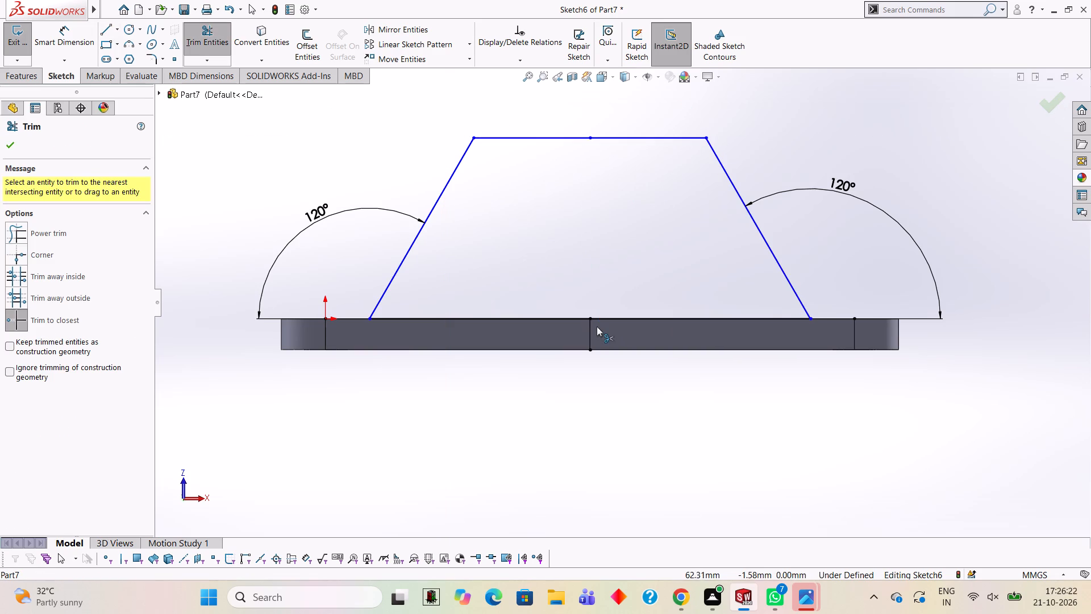
left_click(588, 327)
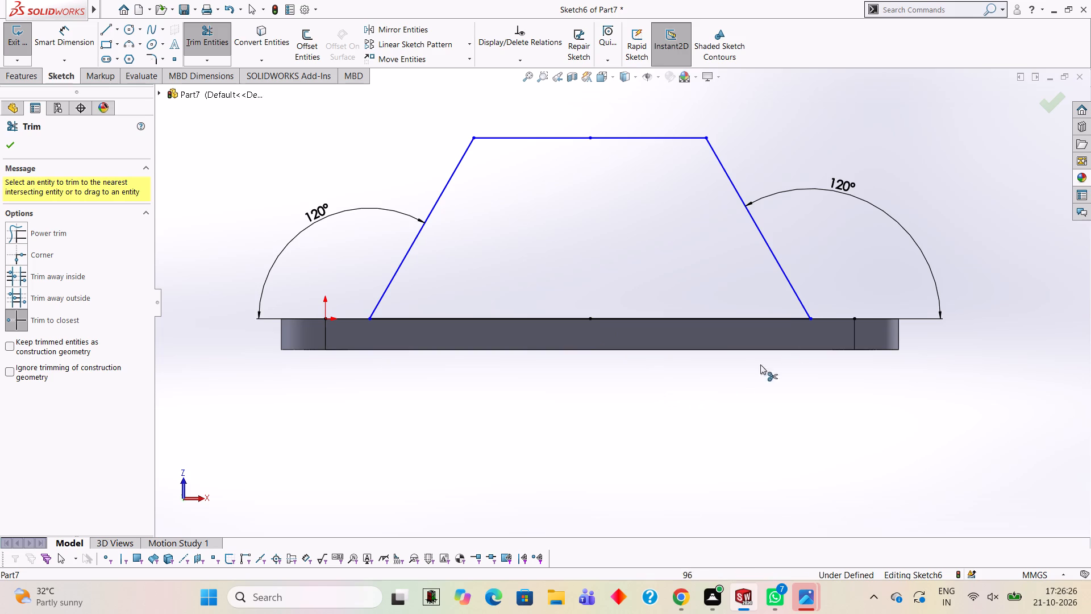
scroll(810, 227, "up", 2)
scroll(778, 246, "down", 2)
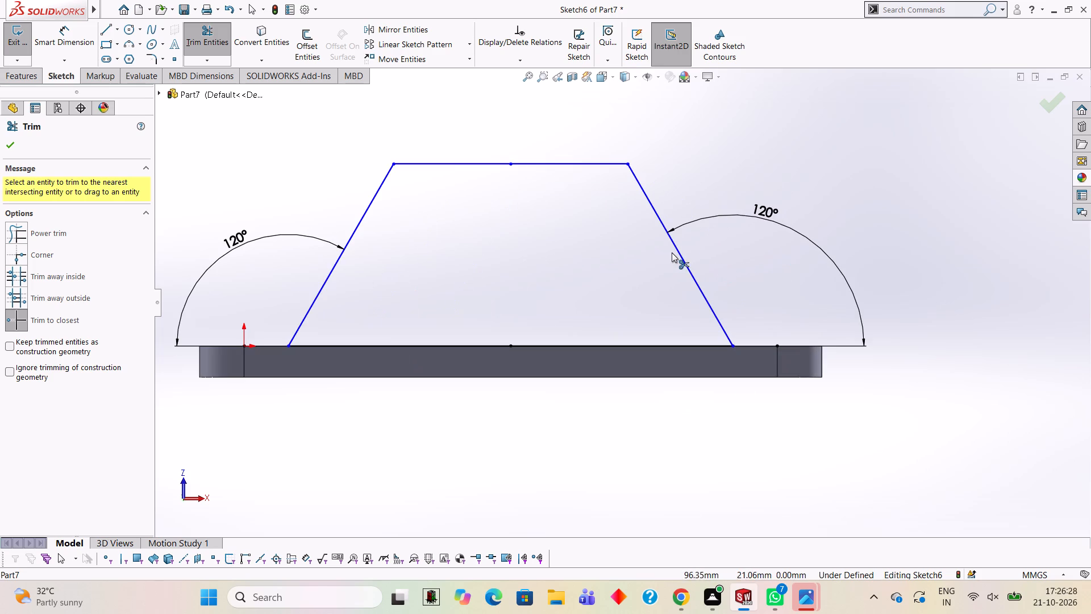
left_click(264, 345)
left_click(765, 349)
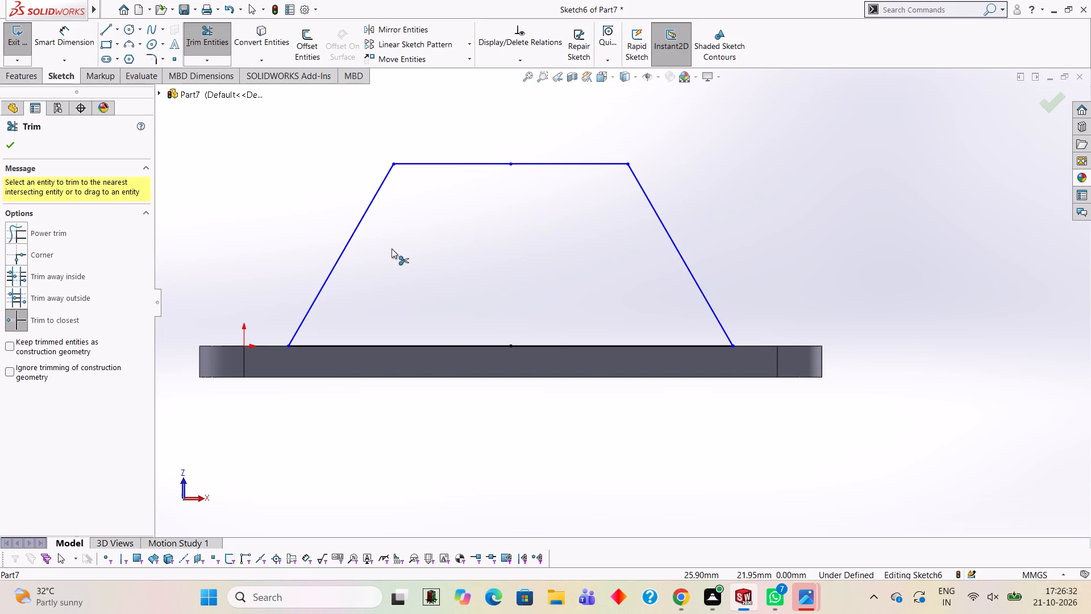
left_click(7, 146)
Extrude the trapezoid as a boss with a blind depth of 50 mm, reversed to run across the plate's width.
left_click(22, 81)
left_click(24, 48)
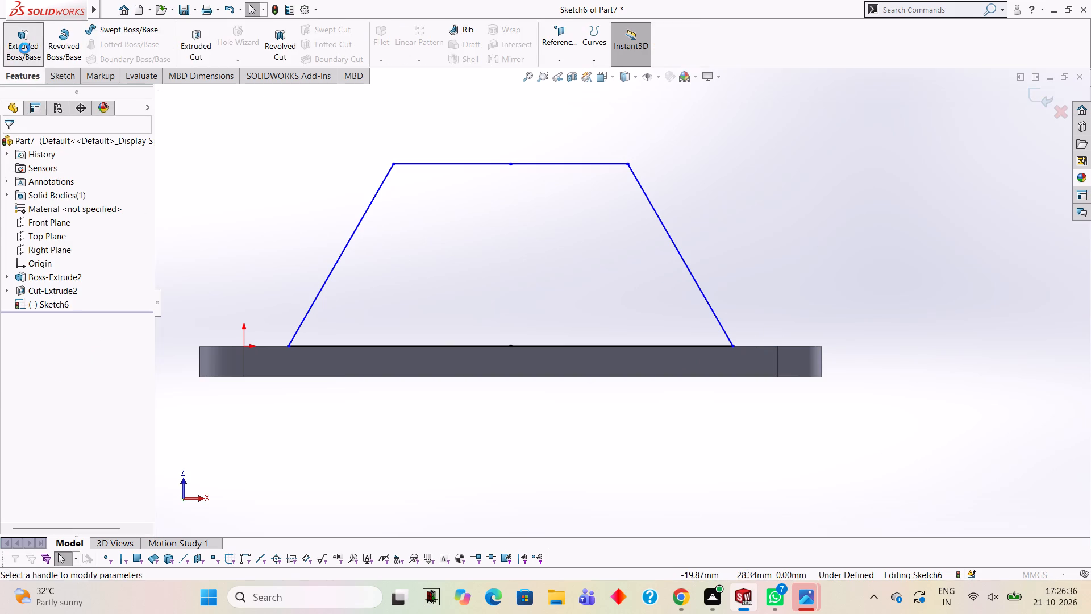
scroll(348, 242, "up", 1)
middle_click_drag(334, 227, 393, 396)
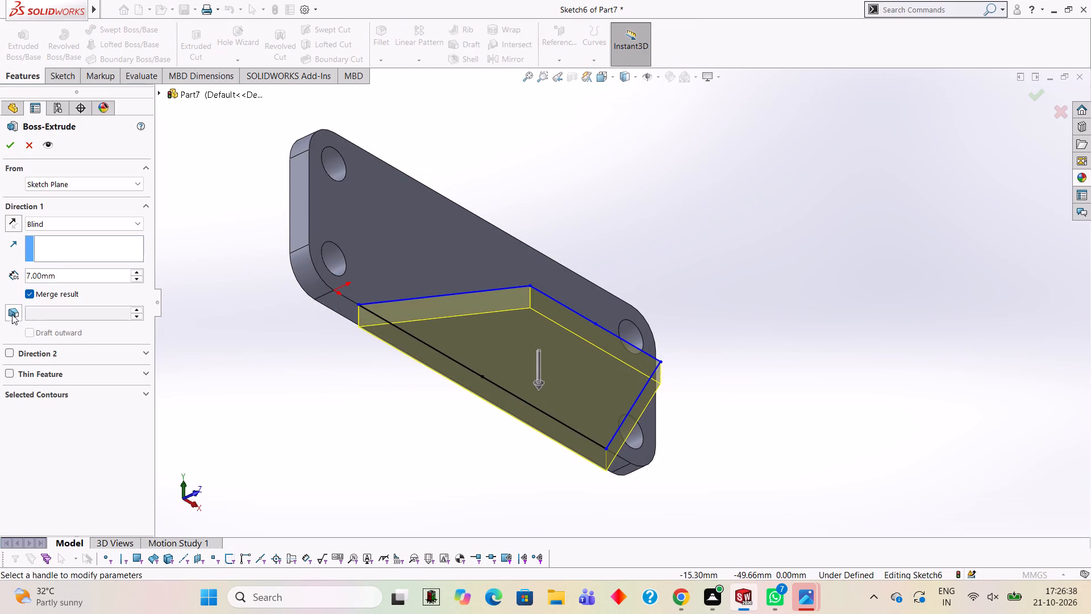
left_click(11, 220)
left_click(65, 270)
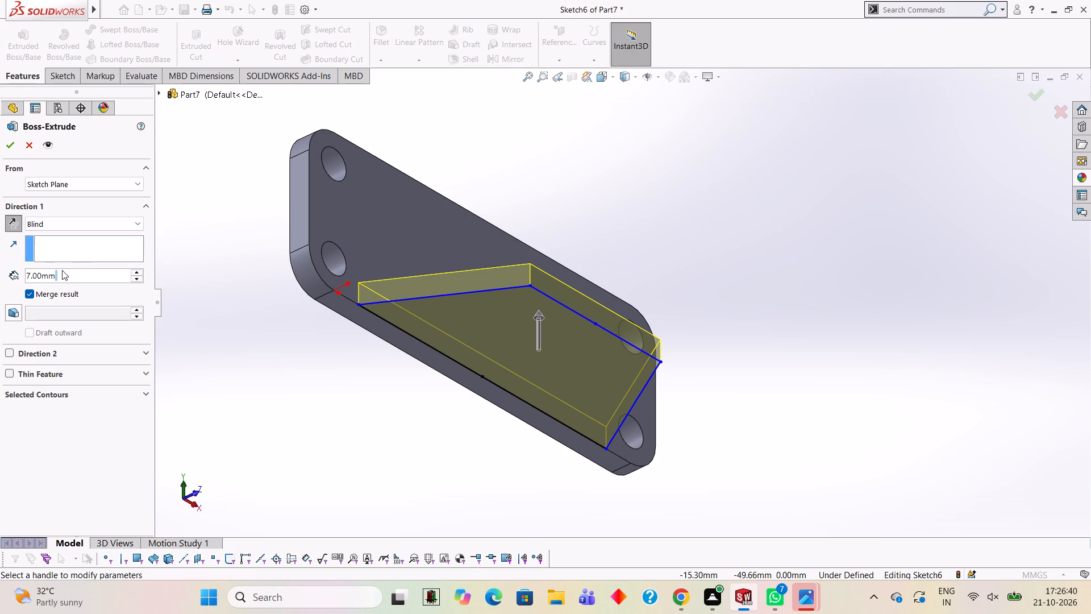
key("BackSpace")
key("BackSpace")
key("BackSpace")
key("BackSpace")
key("BackSpace")
key("BackSpace")
key("BackSpace")
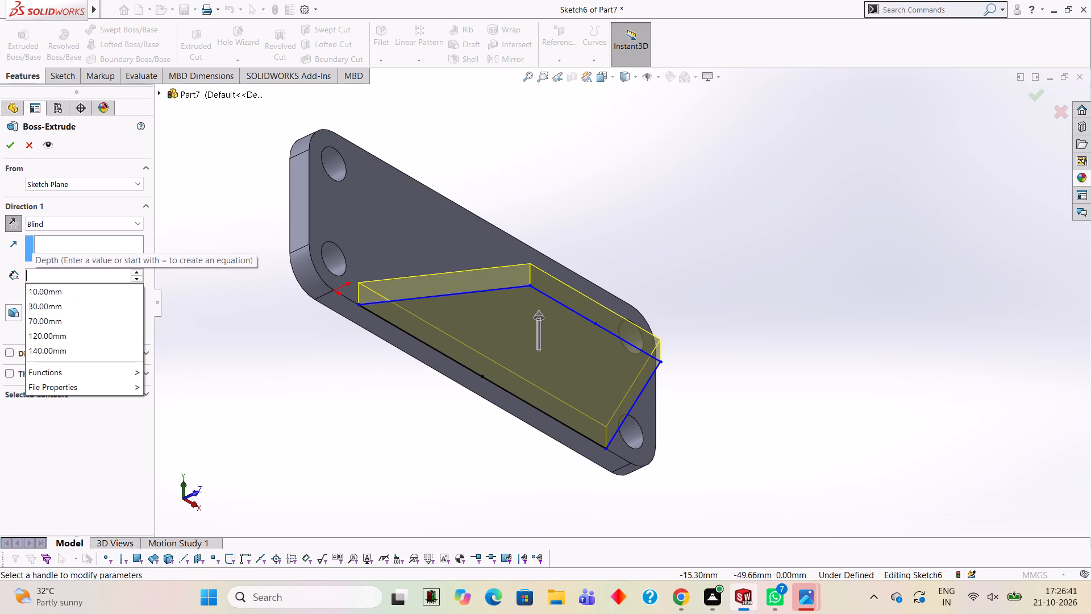
type("50")
key("Return")
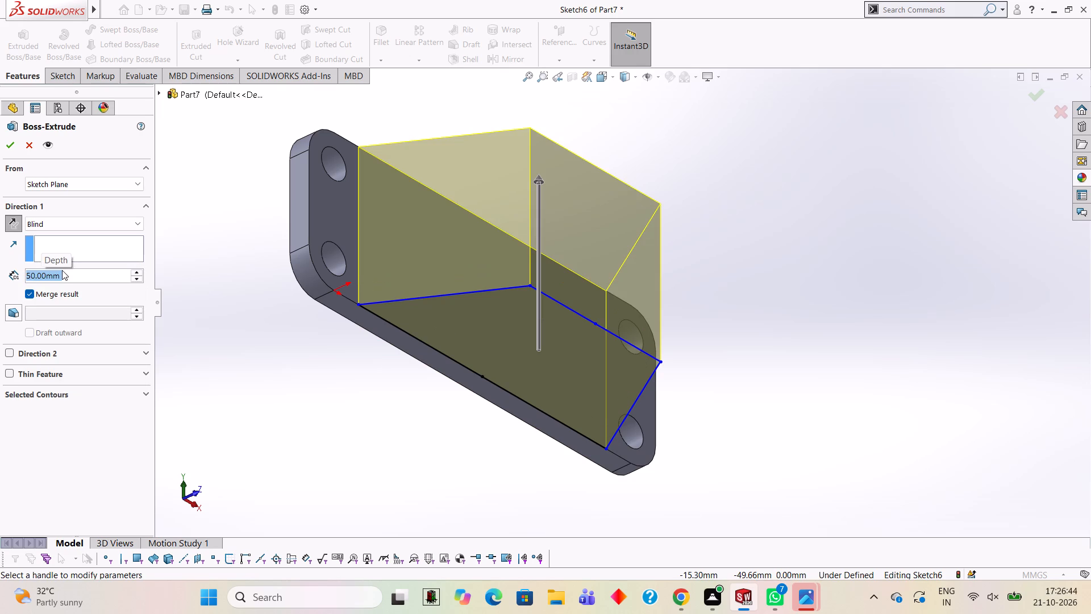
left_click(14, 148)
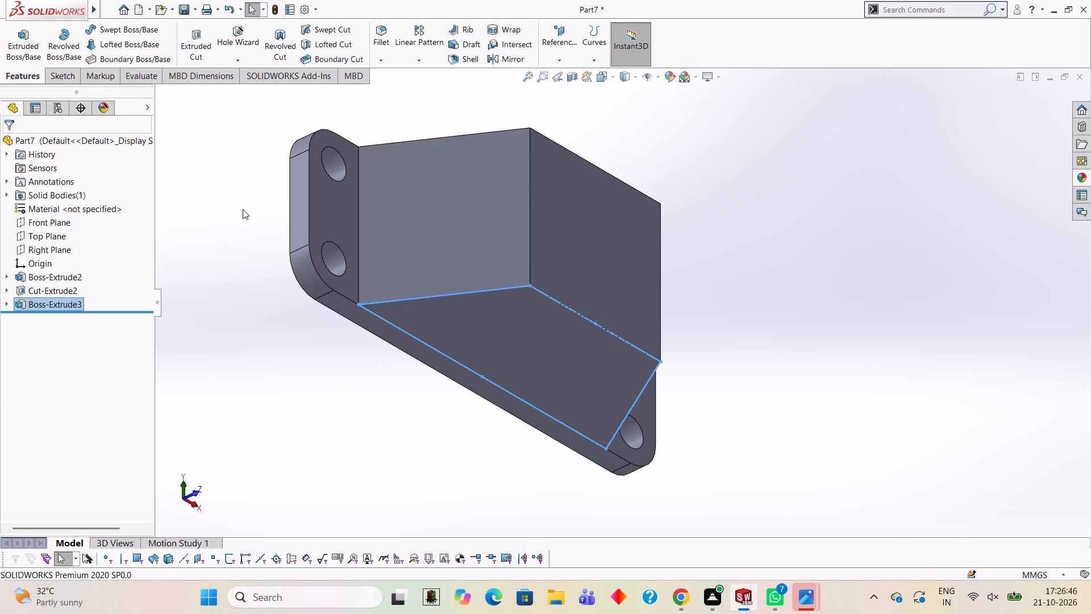
left_click(231, 209)
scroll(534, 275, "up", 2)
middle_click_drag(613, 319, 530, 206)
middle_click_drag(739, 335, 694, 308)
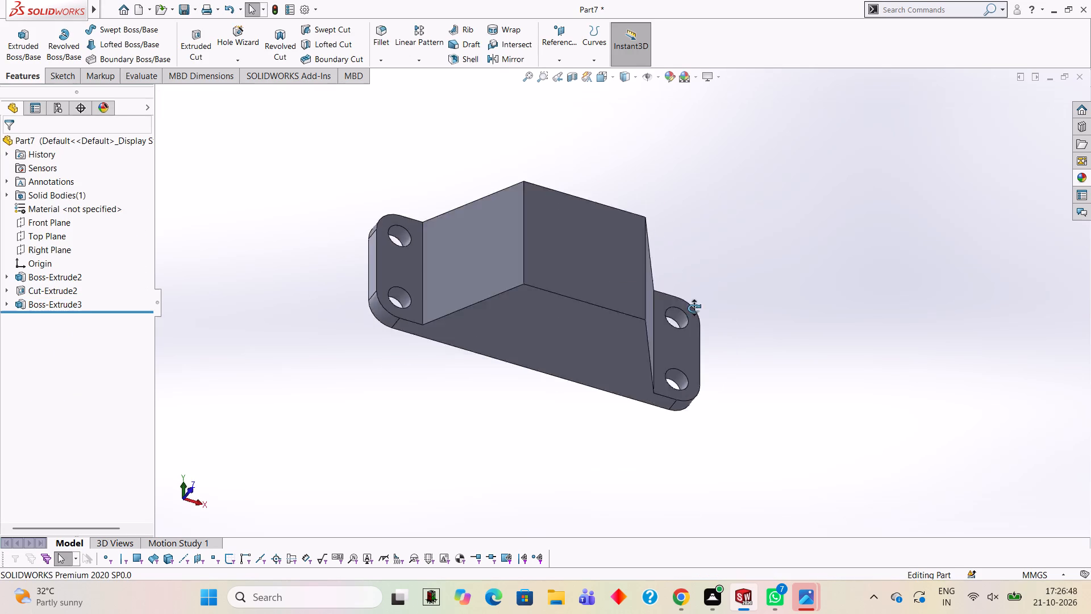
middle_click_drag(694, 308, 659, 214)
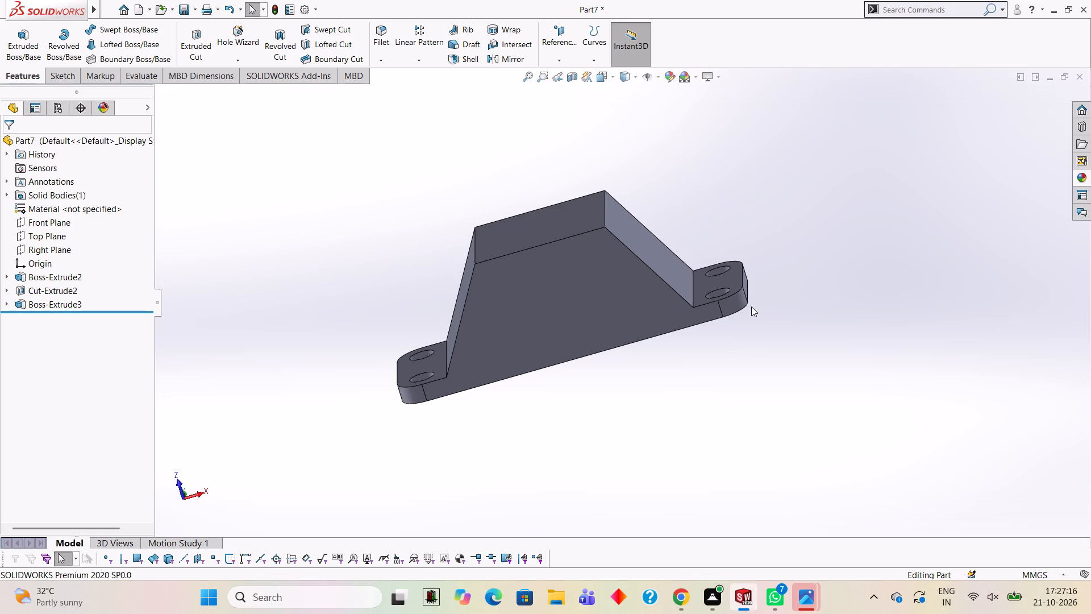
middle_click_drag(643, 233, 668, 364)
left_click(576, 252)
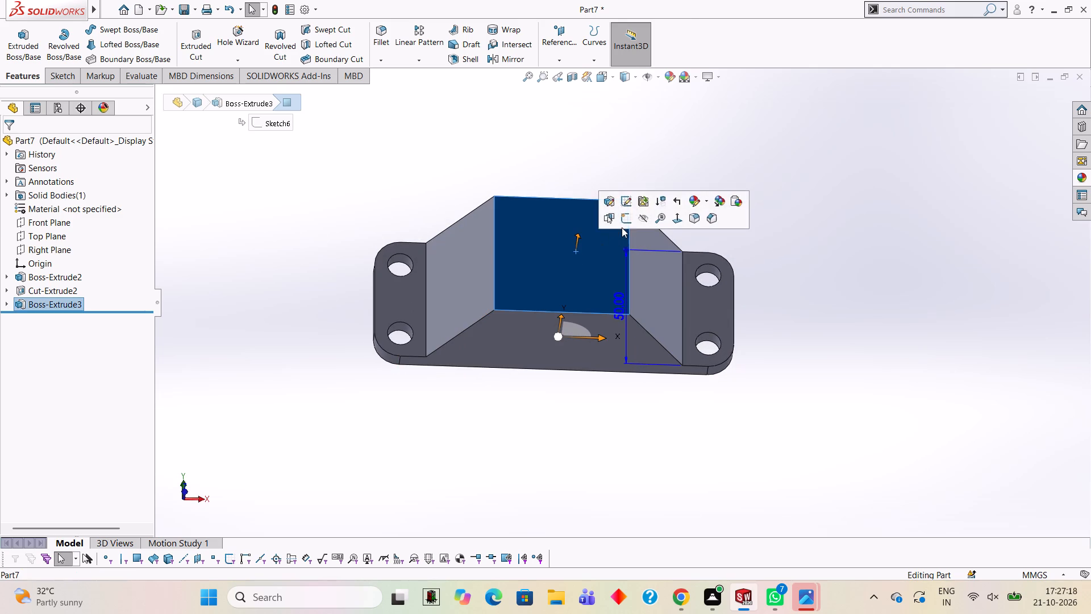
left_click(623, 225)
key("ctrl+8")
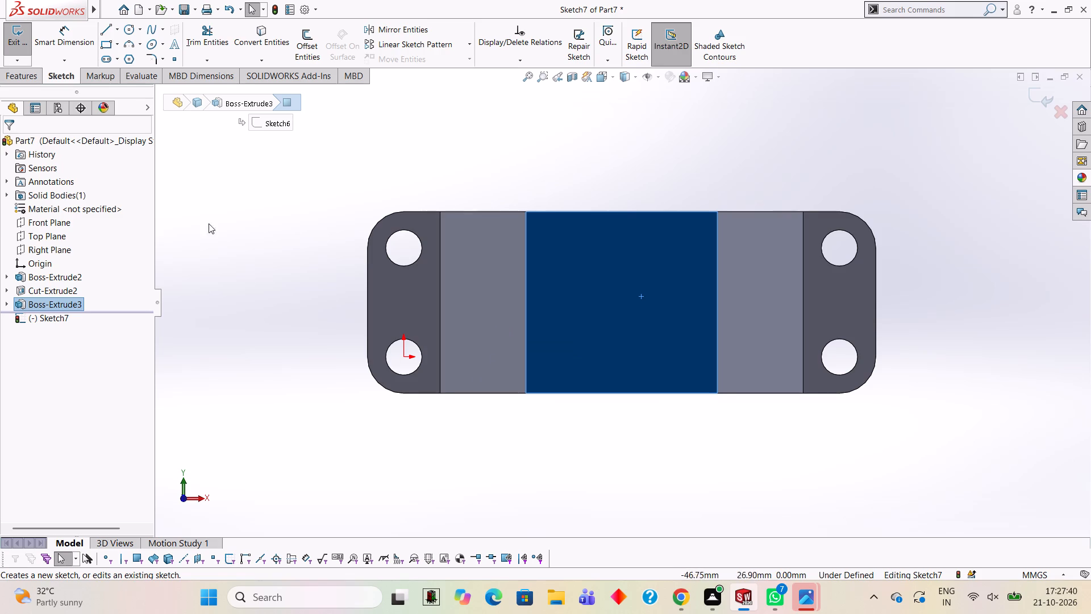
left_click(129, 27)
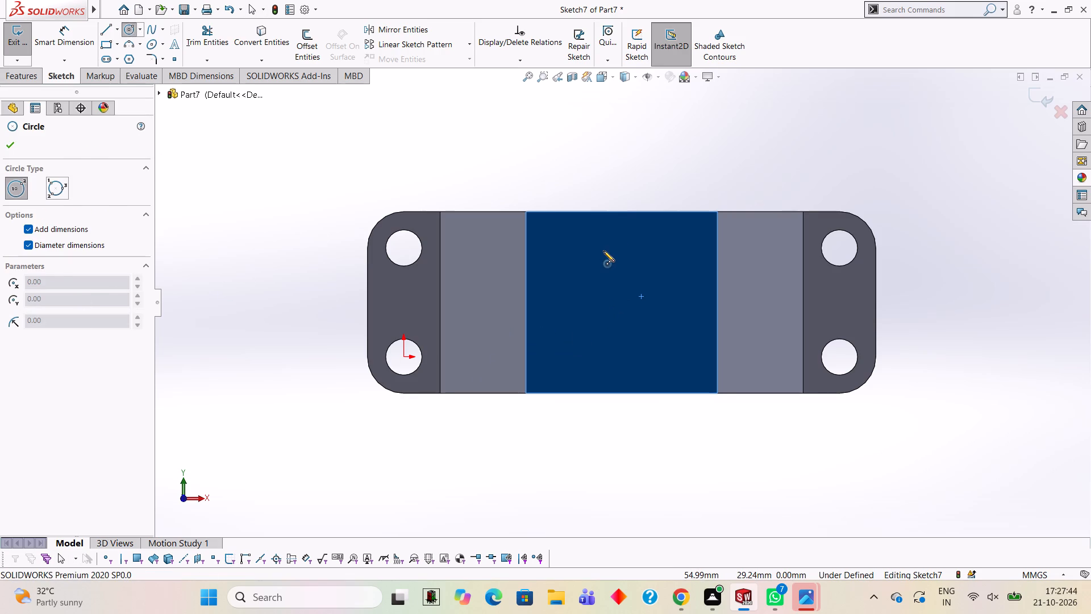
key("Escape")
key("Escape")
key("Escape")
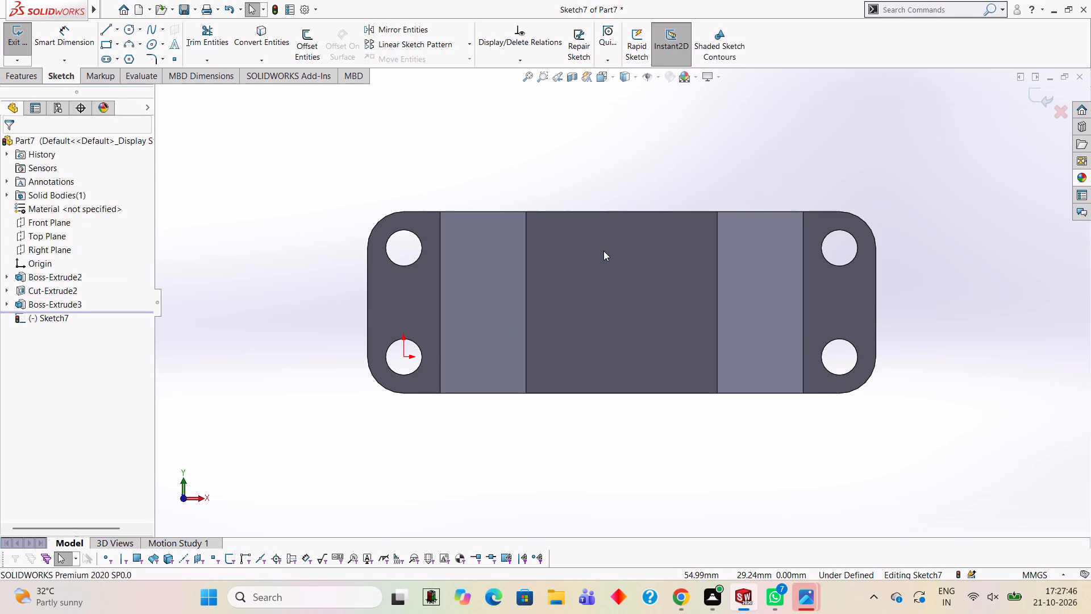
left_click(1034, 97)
Sketch a 25 mm diameter circle centred on the flat top face of the trapezoidal block.
left_click(645, 298)
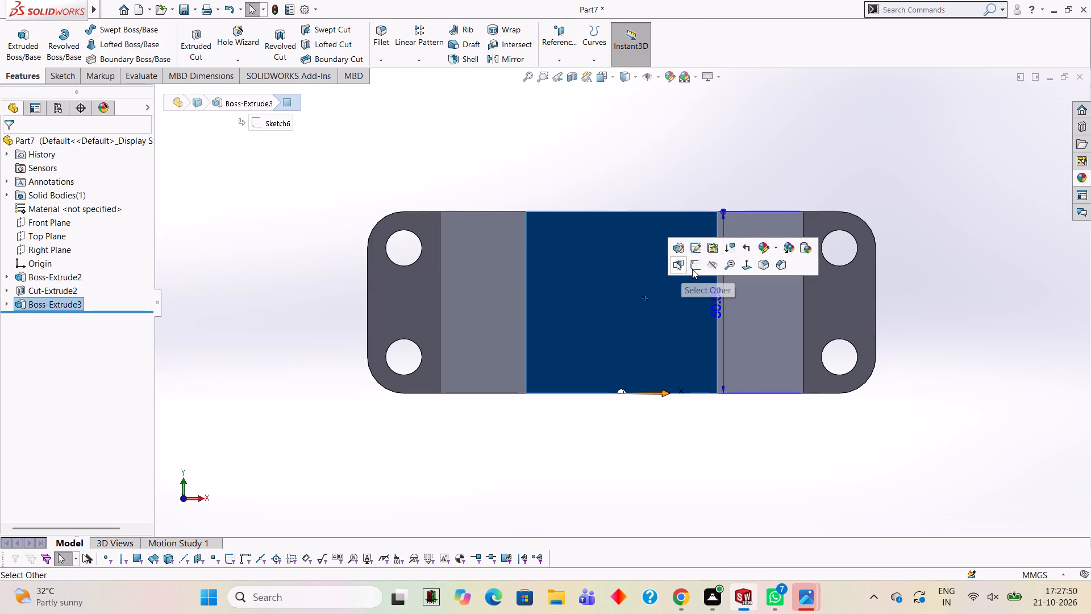
left_click(692, 269)
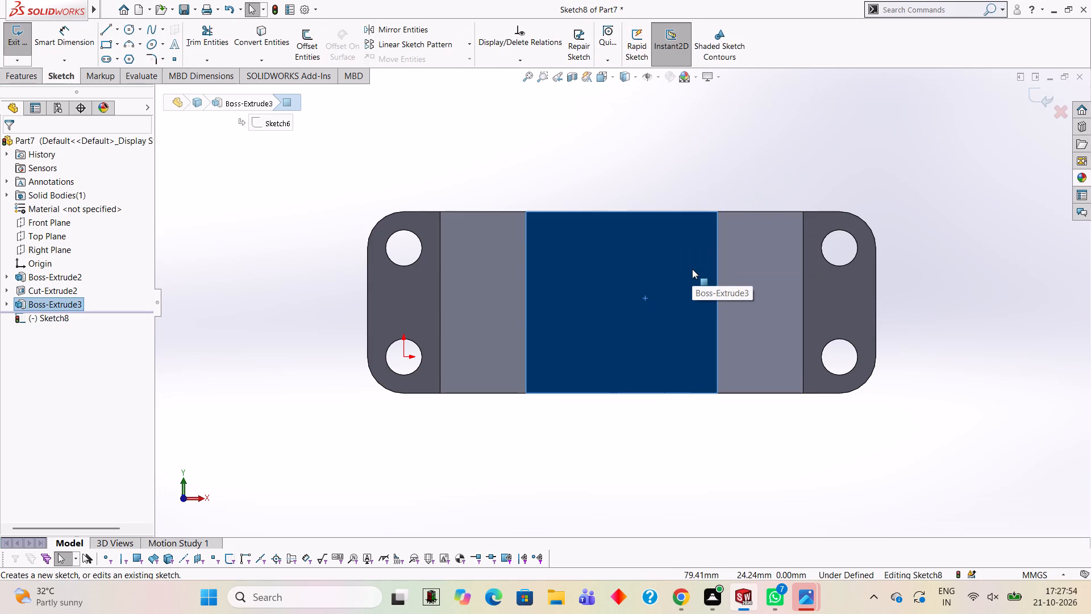
key("Escape")
left_click(126, 34)
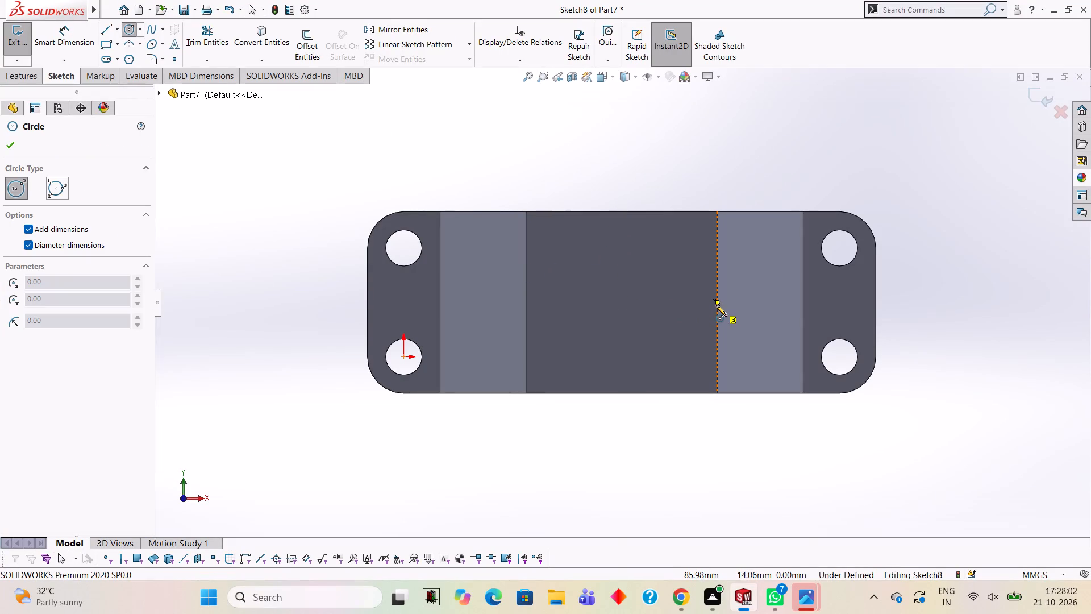
left_click(619, 305)
type("25")
key("Return")
key("Escape")
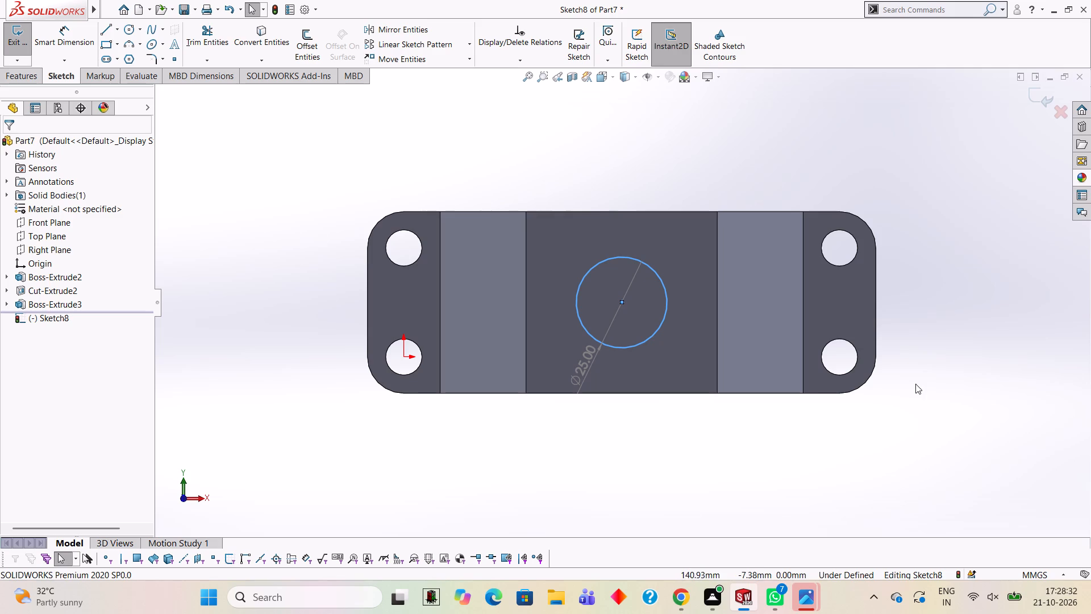
Extrude the circle 22 mm outward from the block's top face as a cylindrical boss.
middle_click_drag(732, 434, 709, 260)
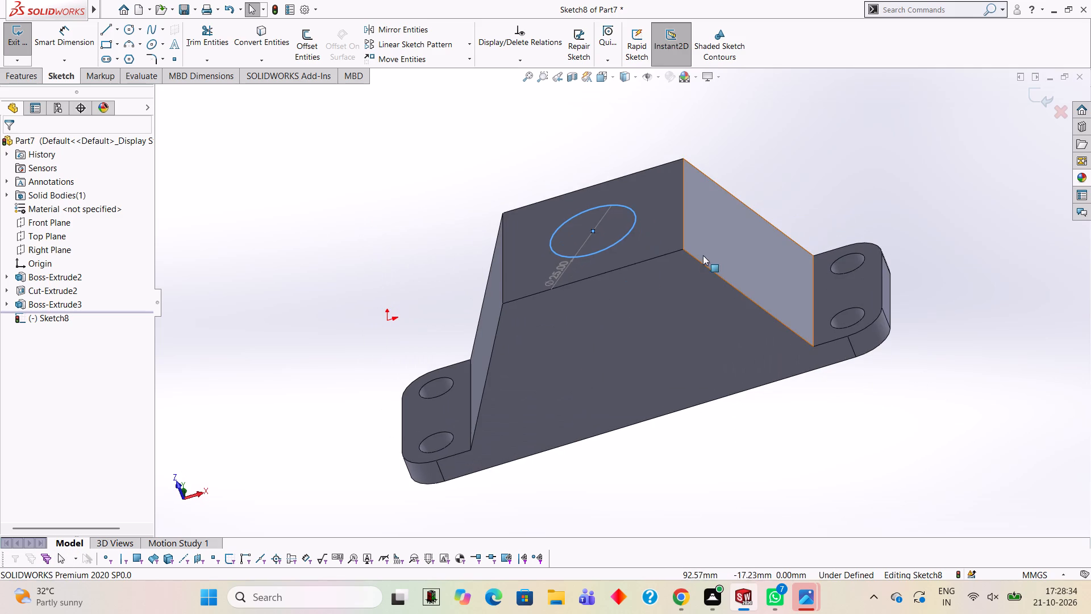
left_click(19, 73)
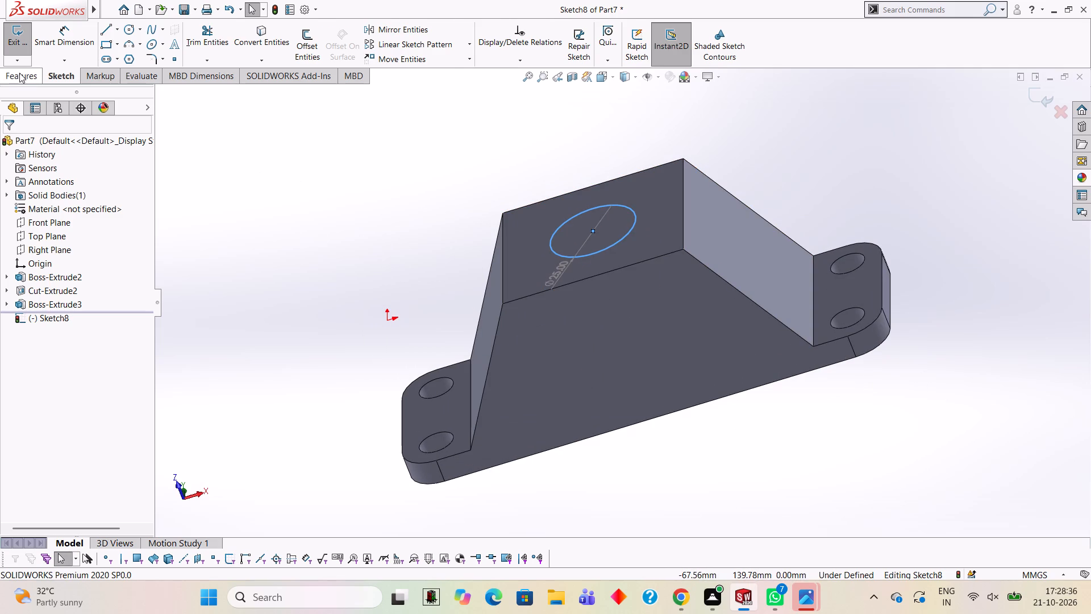
left_click(36, 40)
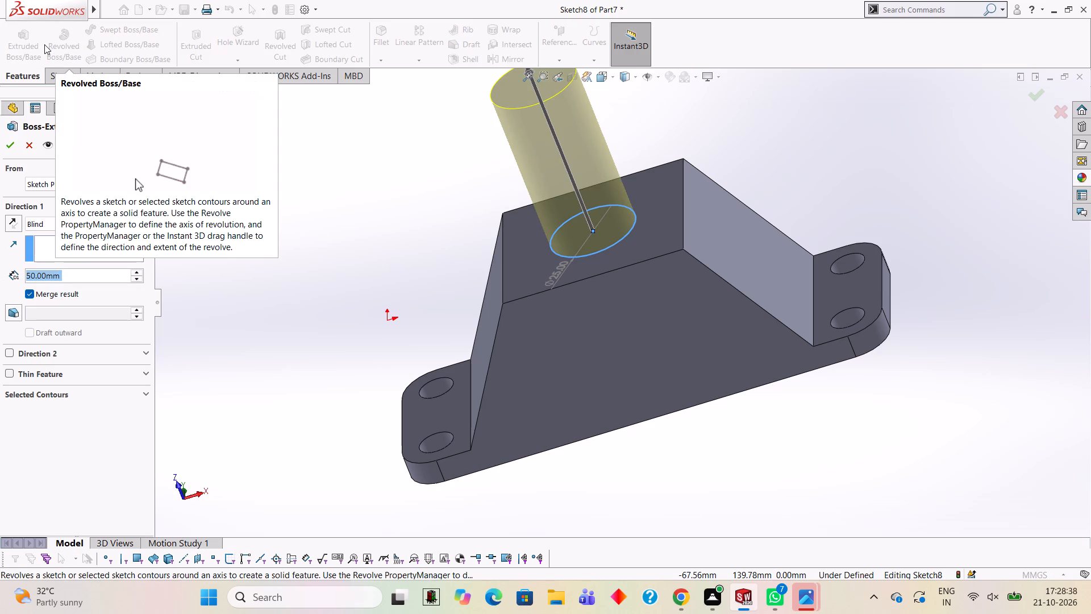
type("22")
key("Return")
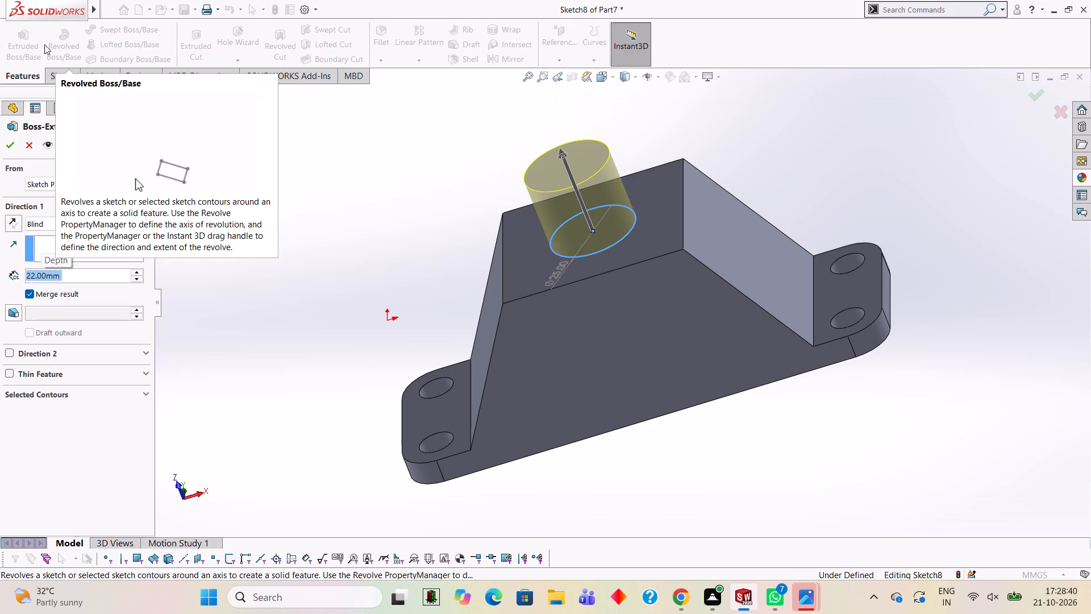
left_click(11, 137)
left_click(320, 204)
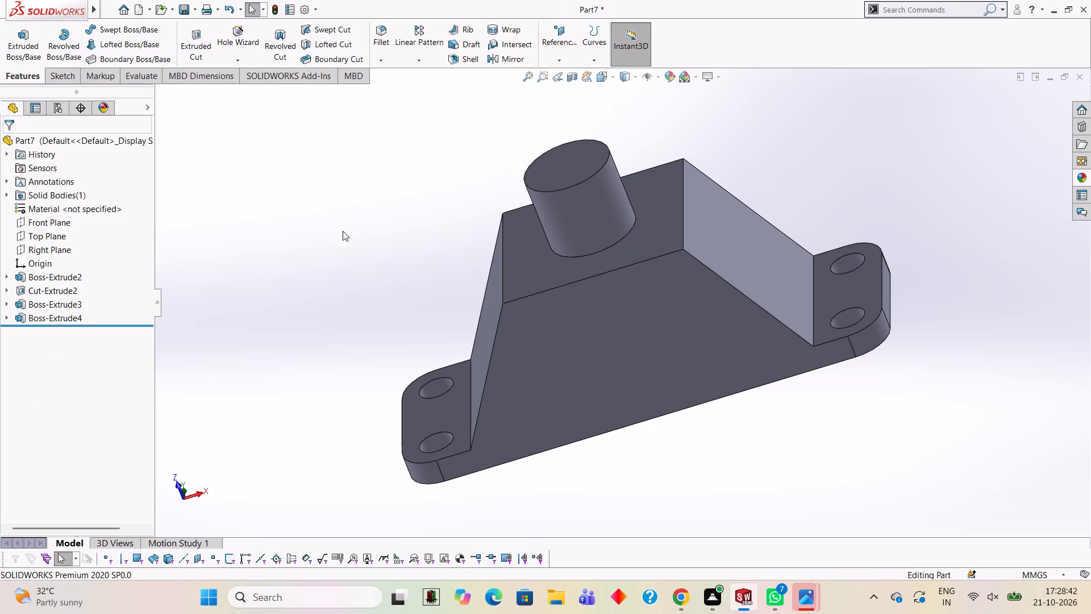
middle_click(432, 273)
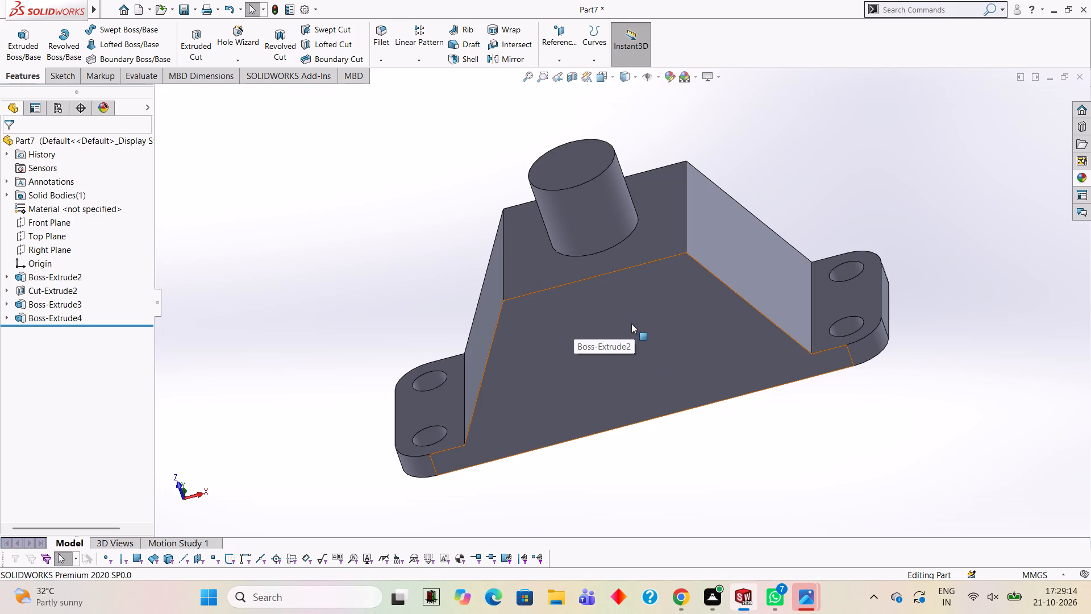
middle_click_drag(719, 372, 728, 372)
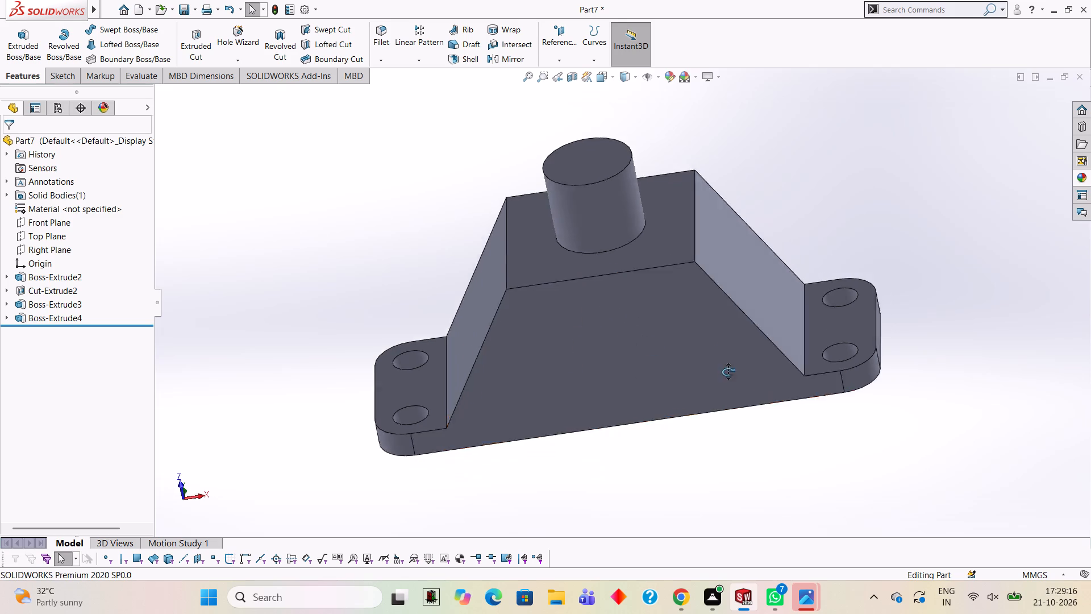
Sketch concentric circles of 25 mm and 17.5 mm radius on the block's front face, centred on its bottom edge's midpoint, without automatic dimensions.
middle_click_drag(728, 372, 740, 293)
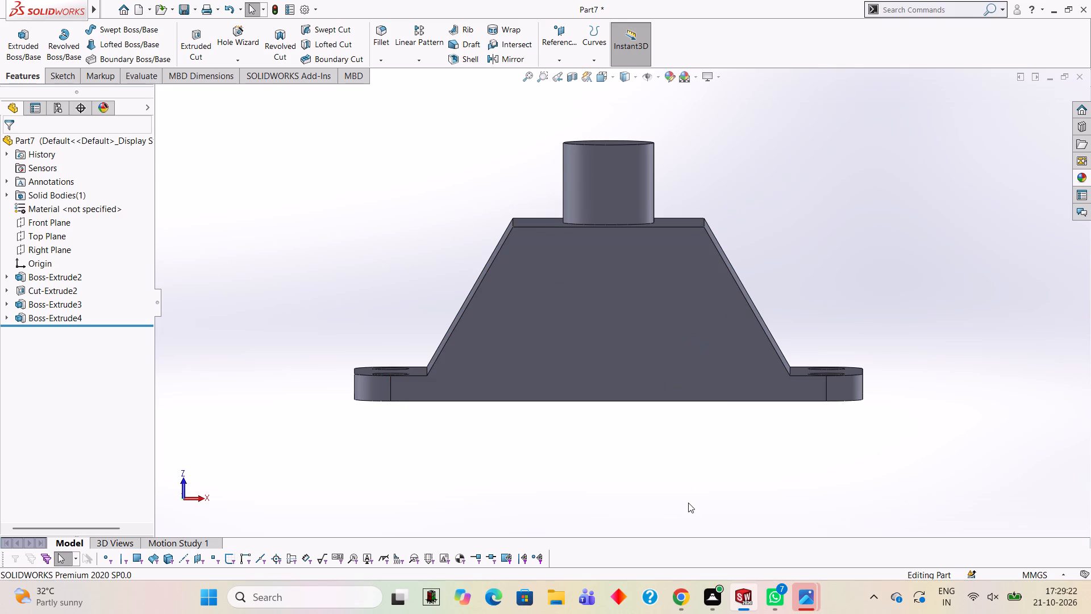
left_click(601, 322)
left_click(651, 292)
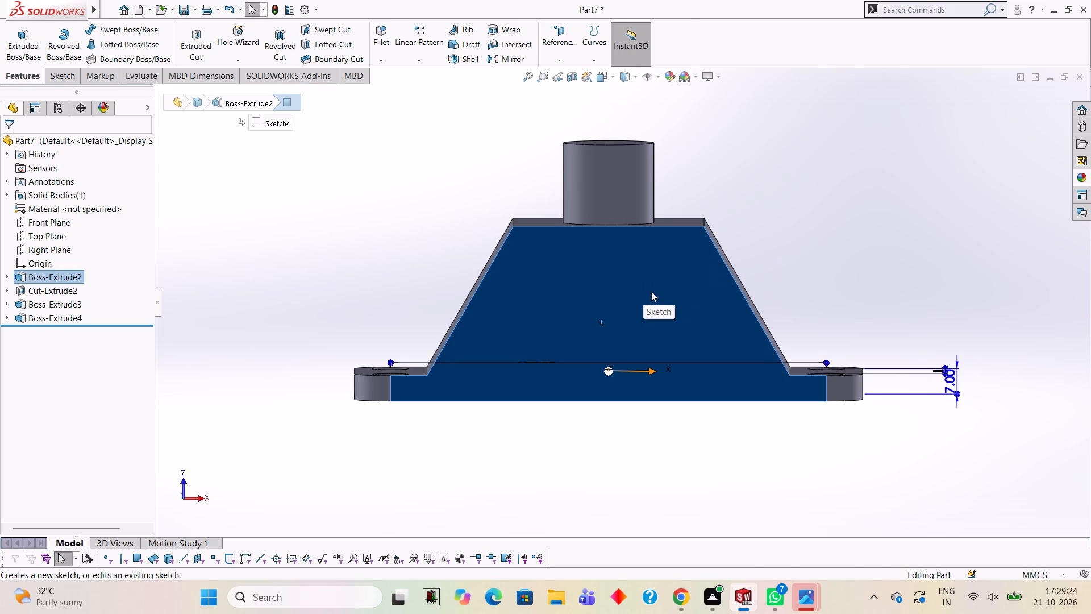
key("ctrl+8")
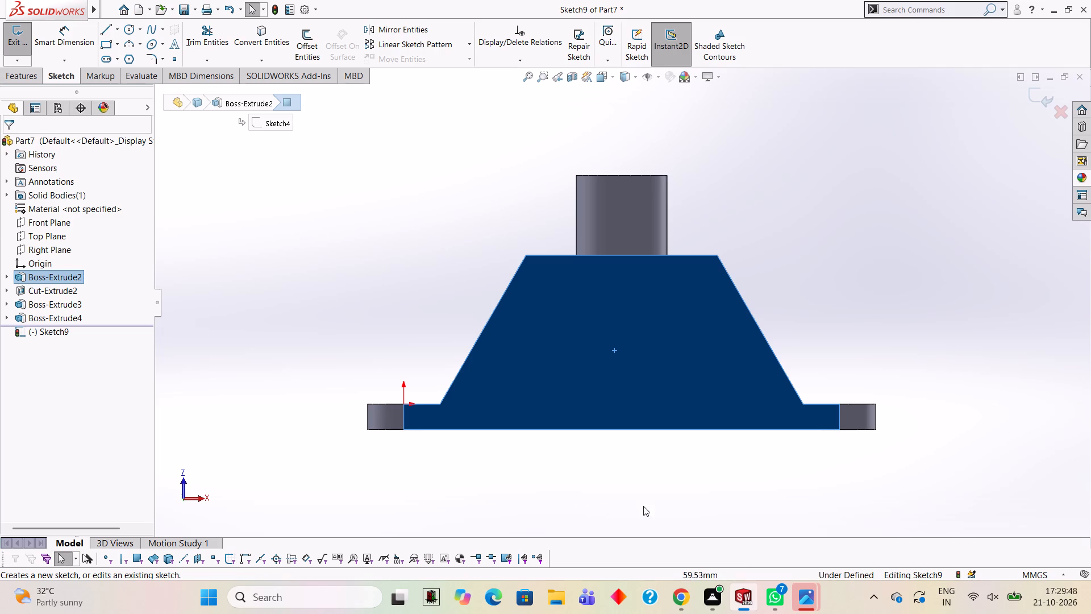
left_click(127, 30)
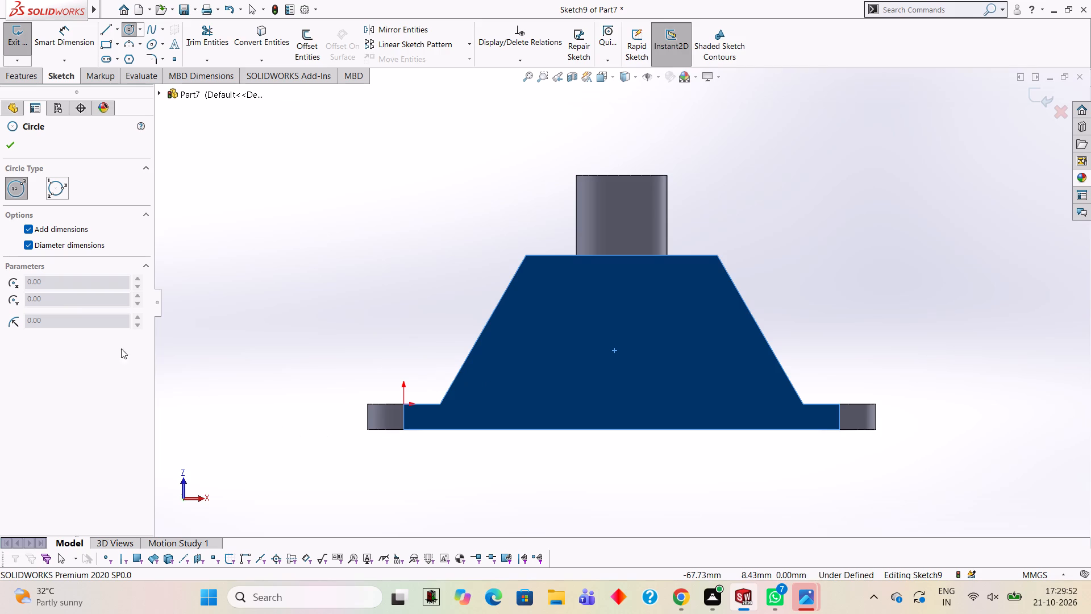
left_click(85, 228)
left_click(86, 249)
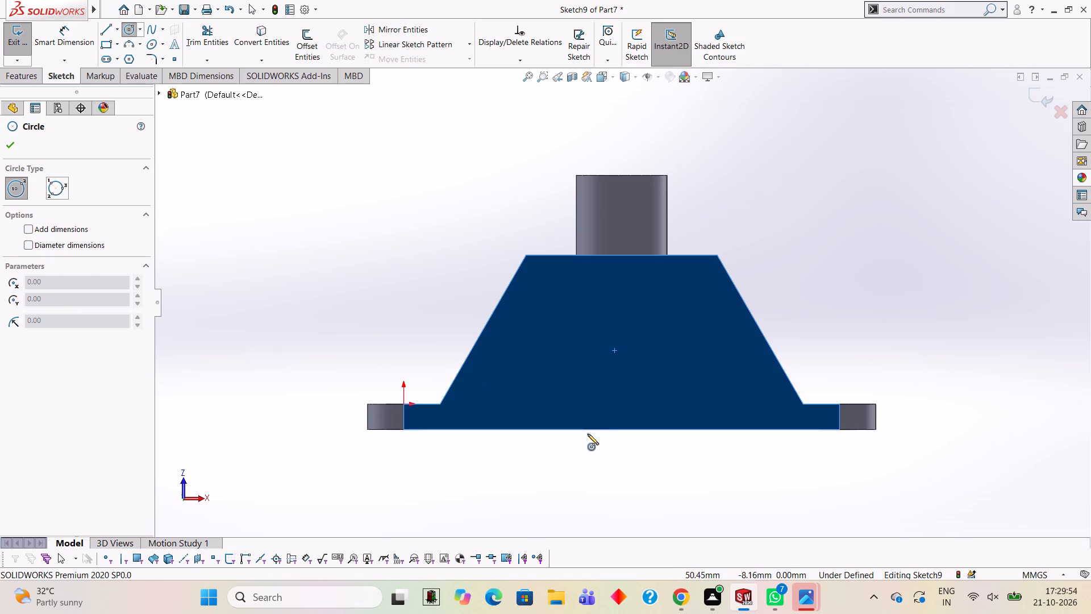
left_click(623, 430)
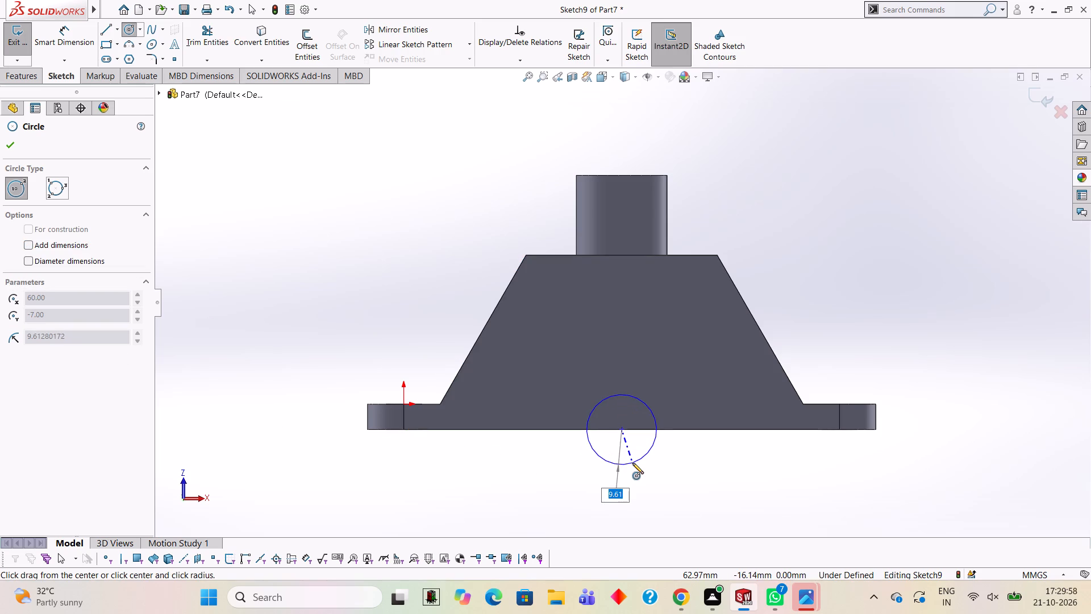
type("25")
key("Return")
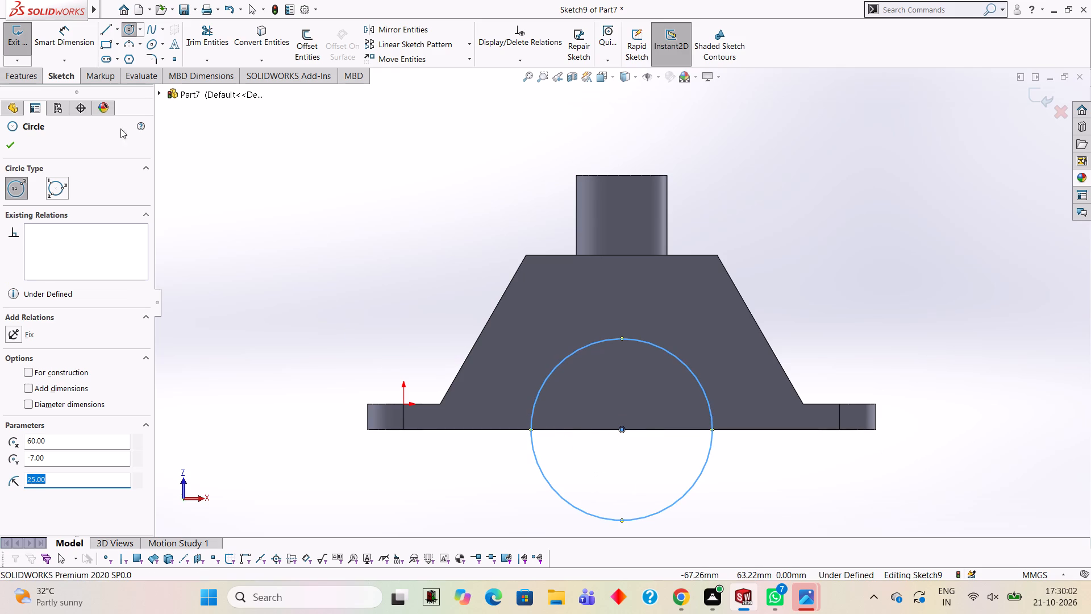
left_click(621, 429)
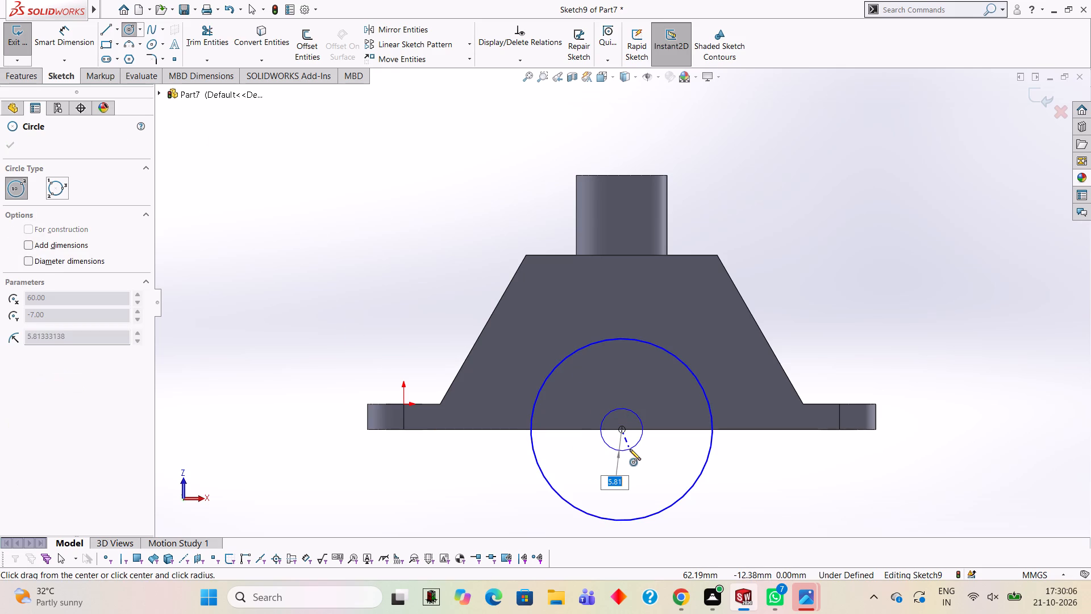
type("17.5")
key("Return")
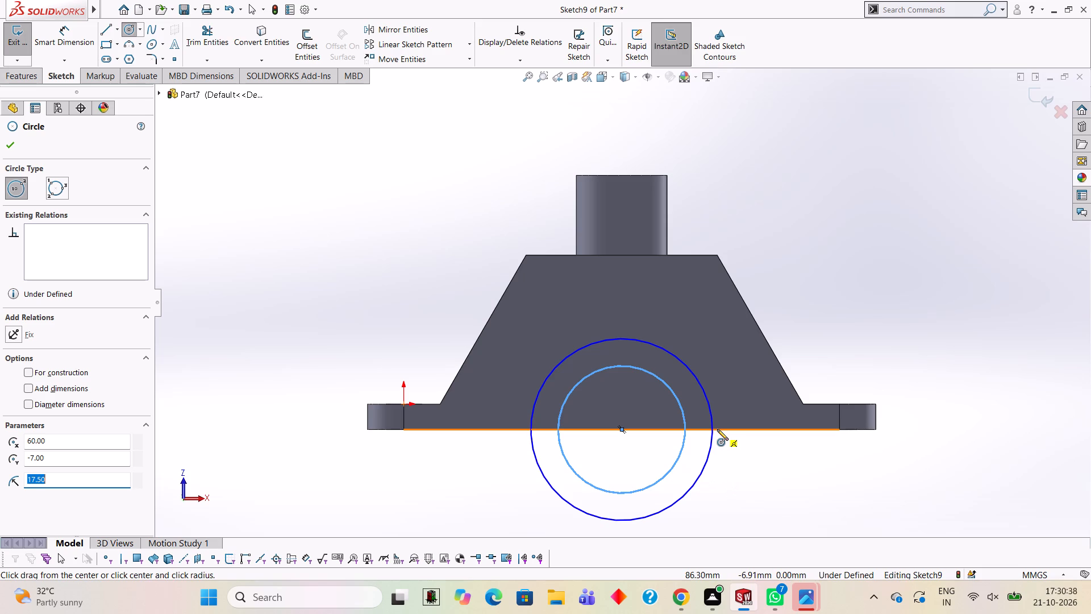
Draw a horizontal line across the outer circle's diameter and trim the lower arcs and inner line segment, leaving a closed half-ring.
left_click(106, 31)
left_click(530, 432)
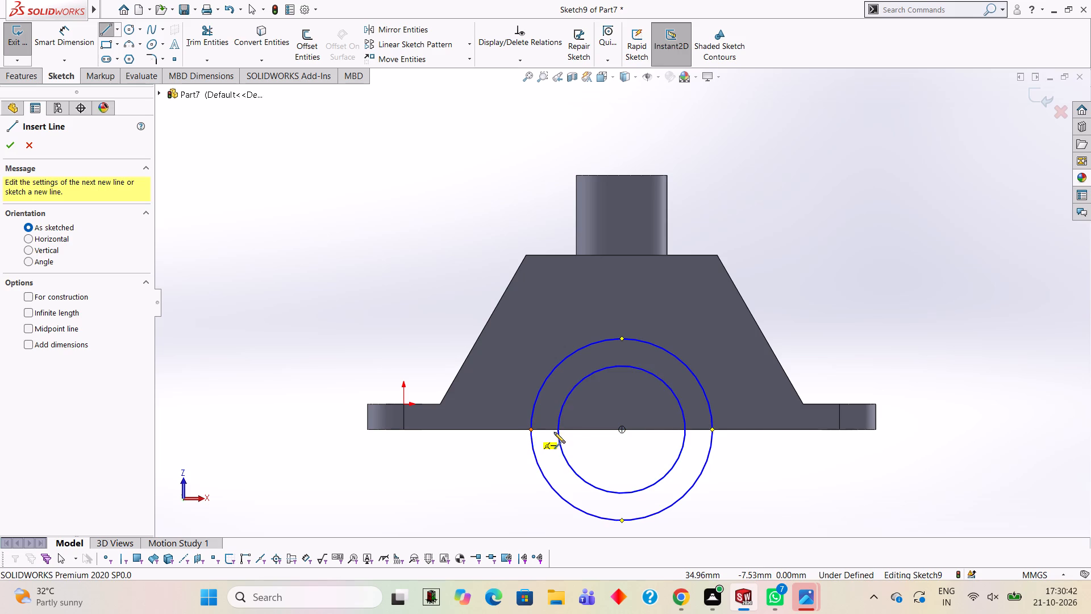
left_click(711, 431)
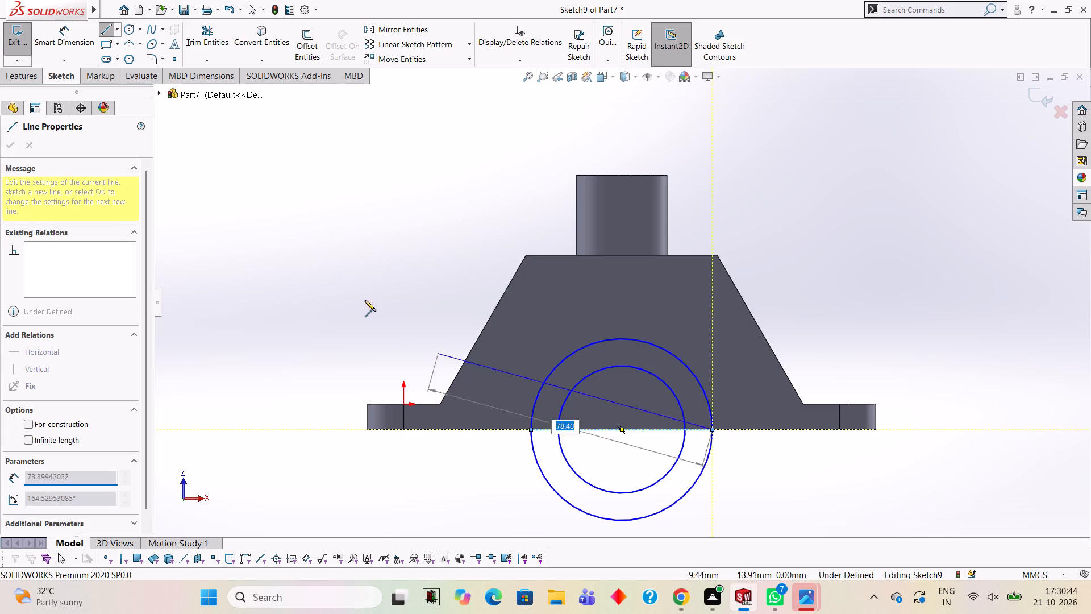
left_click(207, 40)
left_click(546, 476)
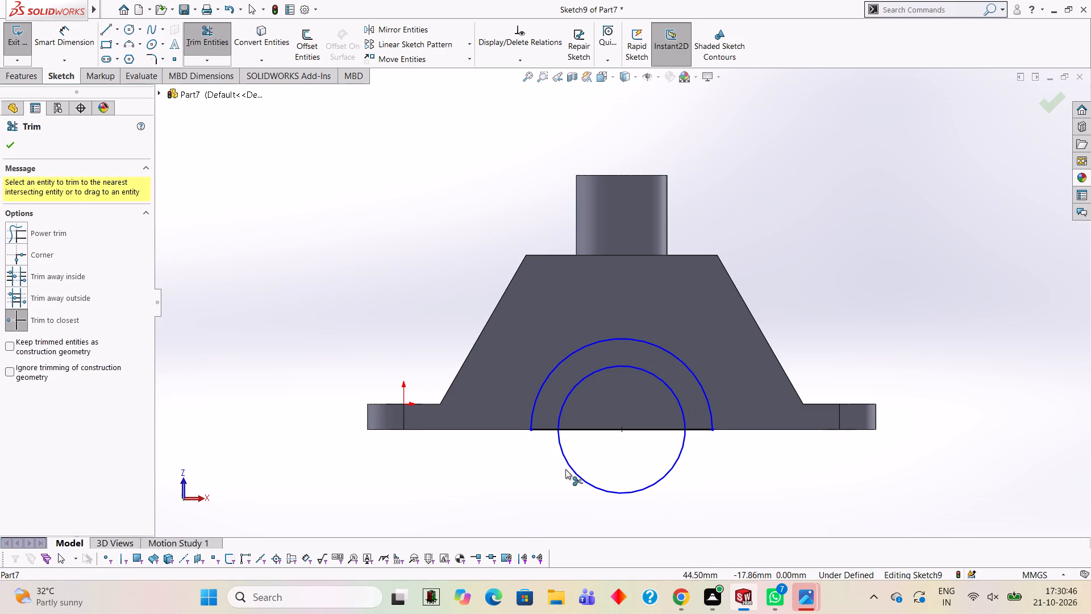
left_click(575, 469)
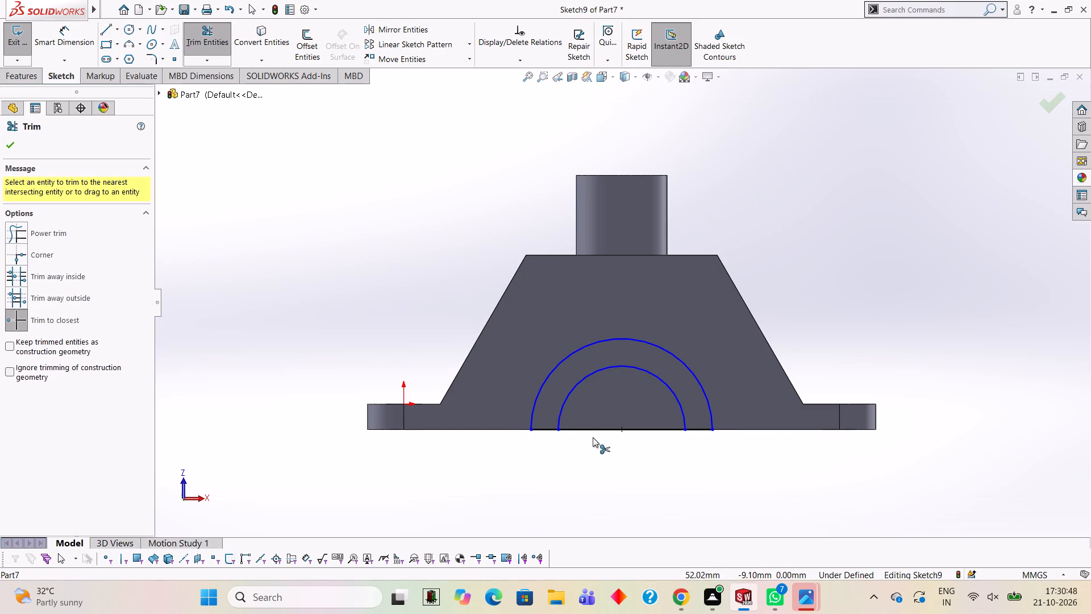
left_click(590, 430)
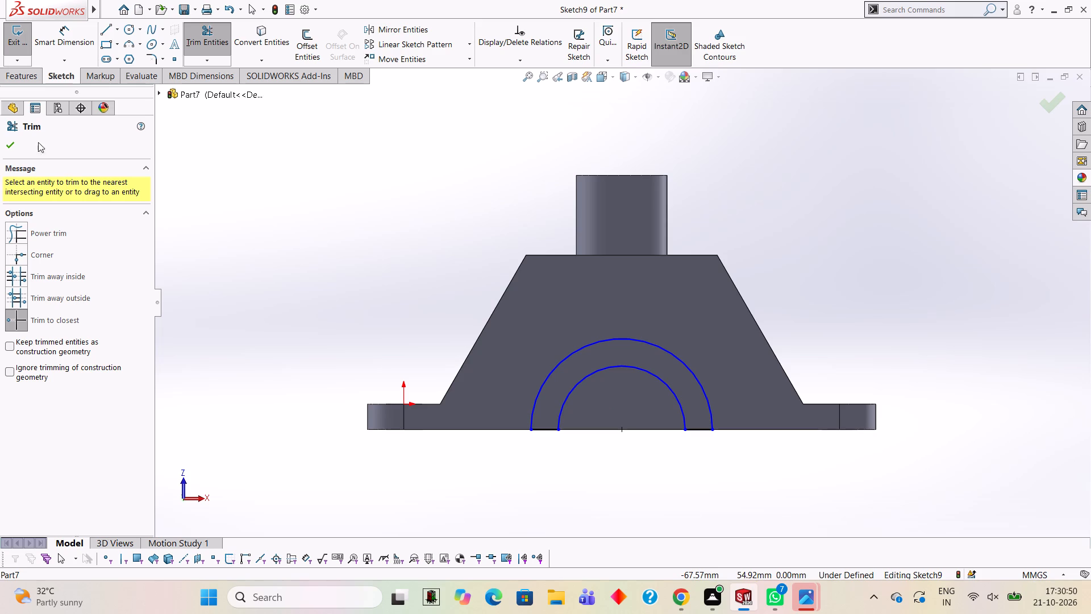
left_click(14, 147)
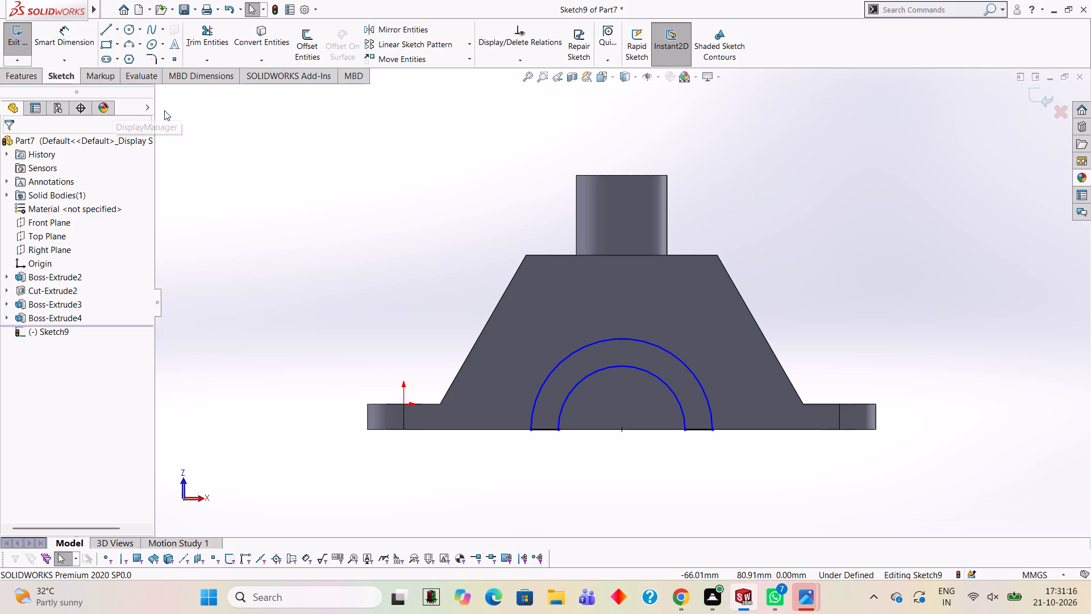
Extrude the half-ring outward from the front face as a boss with a blind depth of 7 mm.
left_click(23, 81)
left_click(24, 58)
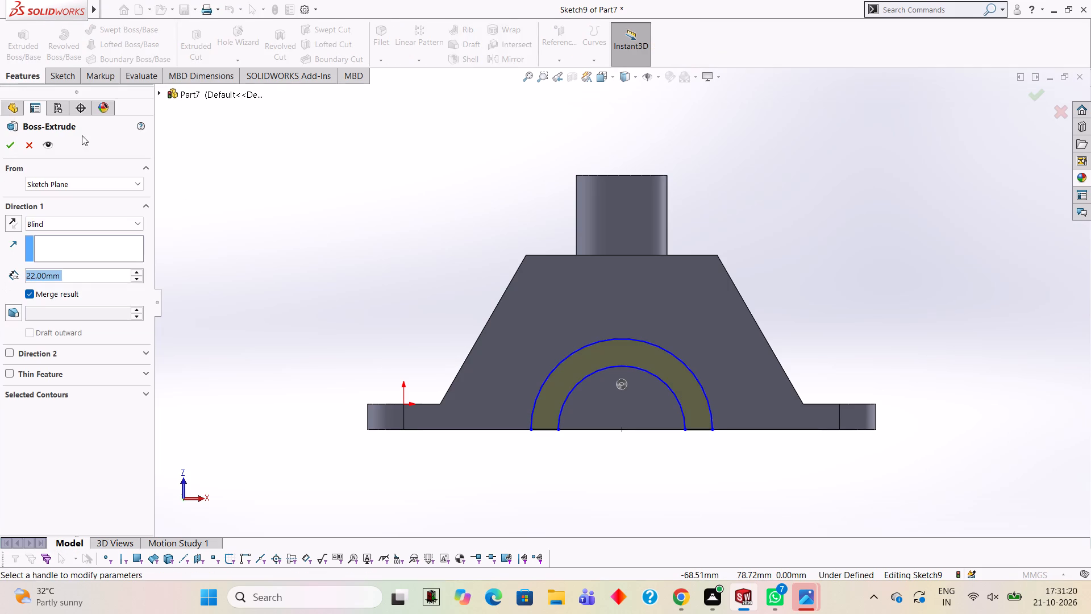
middle_click_drag(340, 190, 354, 378)
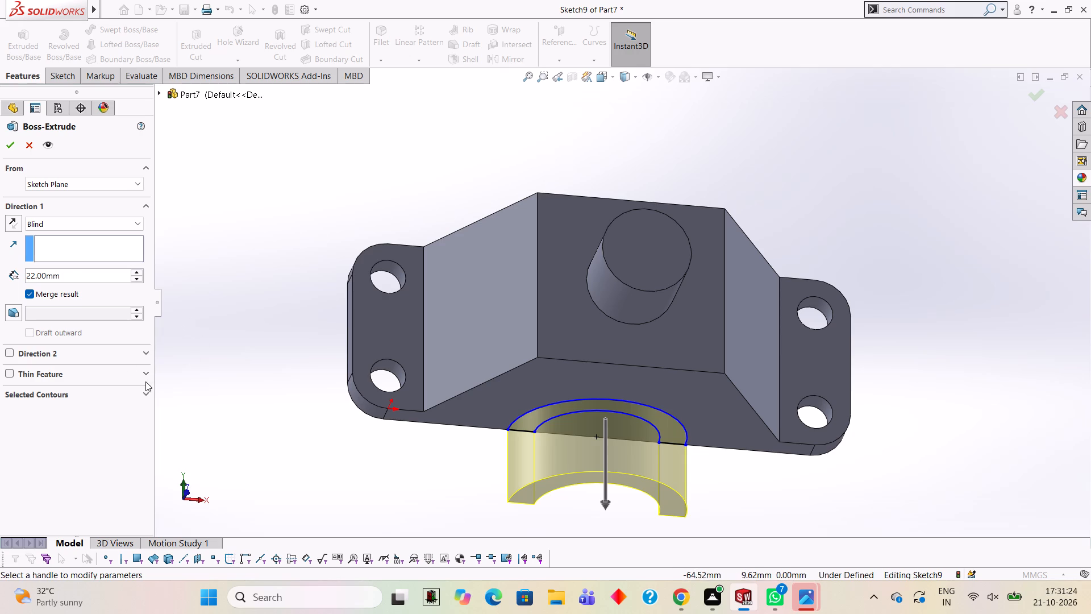
left_click(73, 277)
key("BackSpace")
key("BackSpace")
key("BackSpace")
key("BackSpace")
key("BackSpace")
key("BackSpace")
key("BackSpace")
type("10")
key("Return")
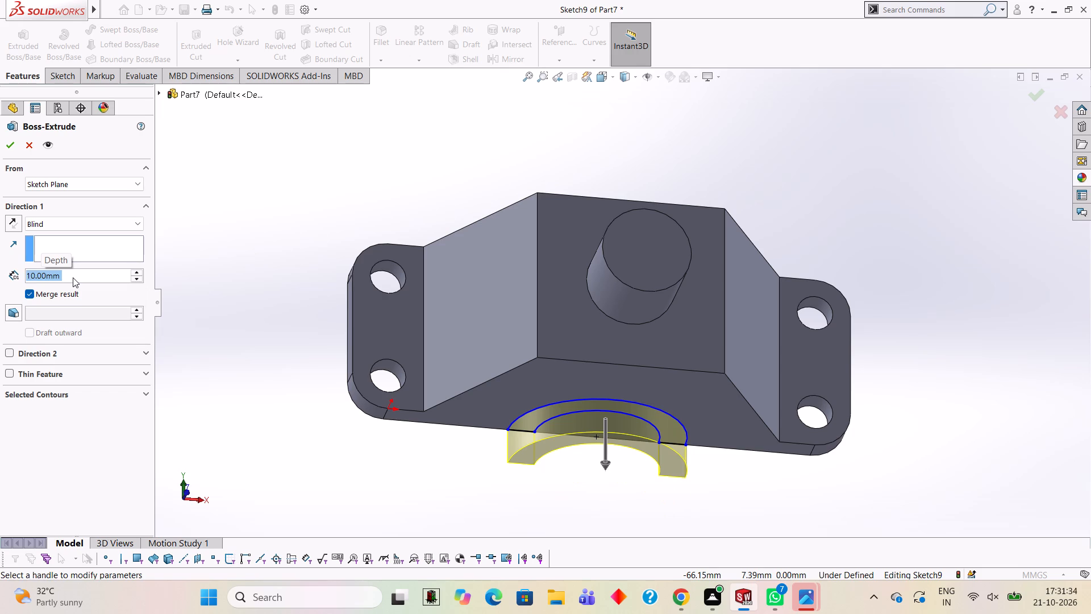
key("7")
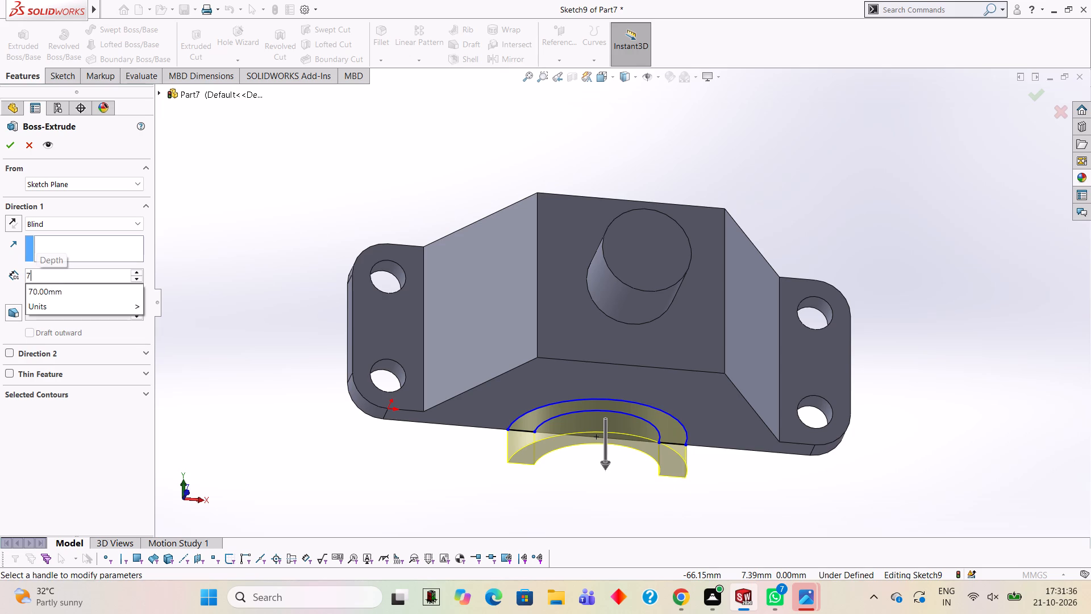
key("Return")
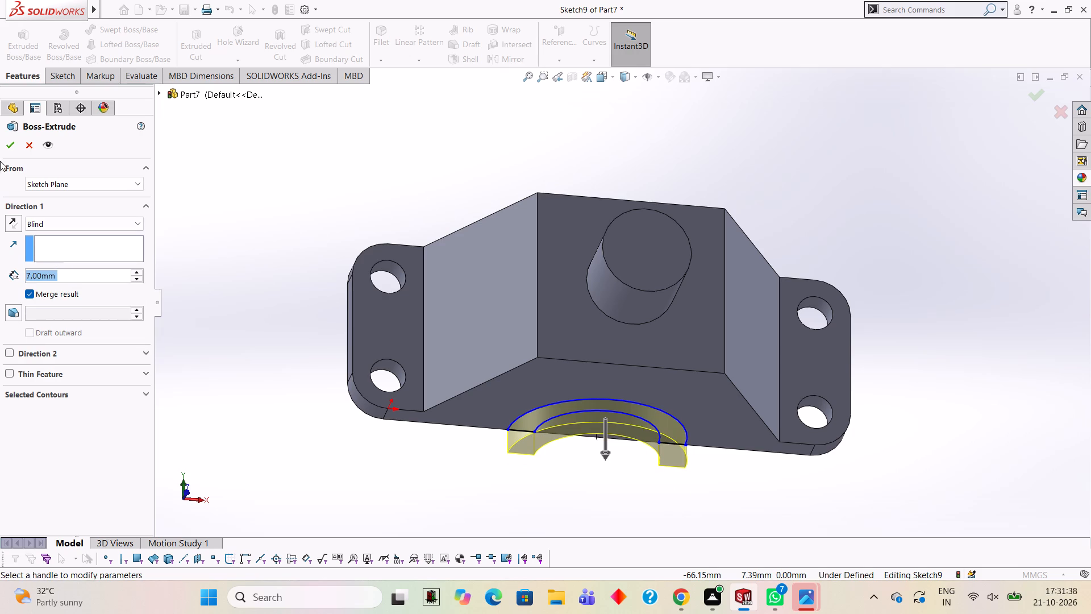
left_click(5, 147)
left_click(226, 233)
Start a new sketch on the semicircular face inside the half-ring boss and view it face-on.
middle_click_drag(527, 401, 515, 310)
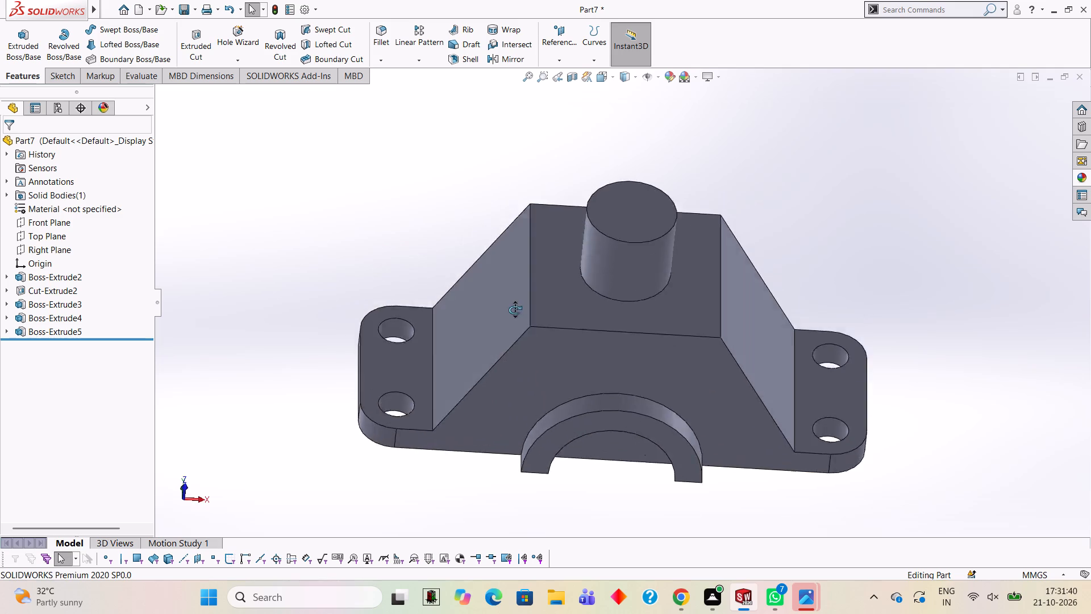
middle_click_drag(515, 310, 521, 249)
middle_click_drag(561, 314, 556, 311)
left_click(633, 441)
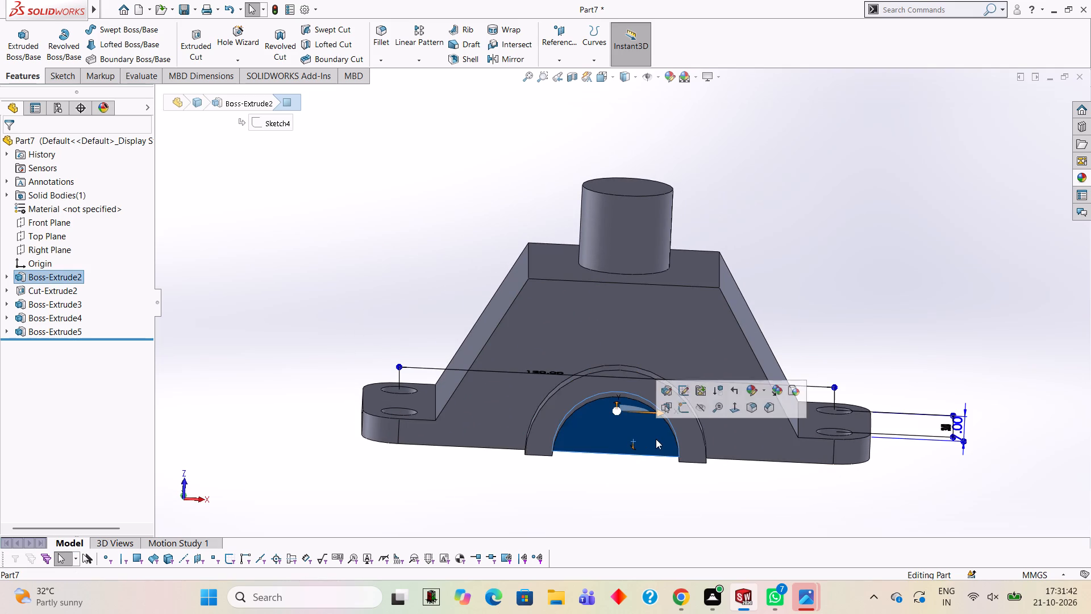
left_click(684, 406)
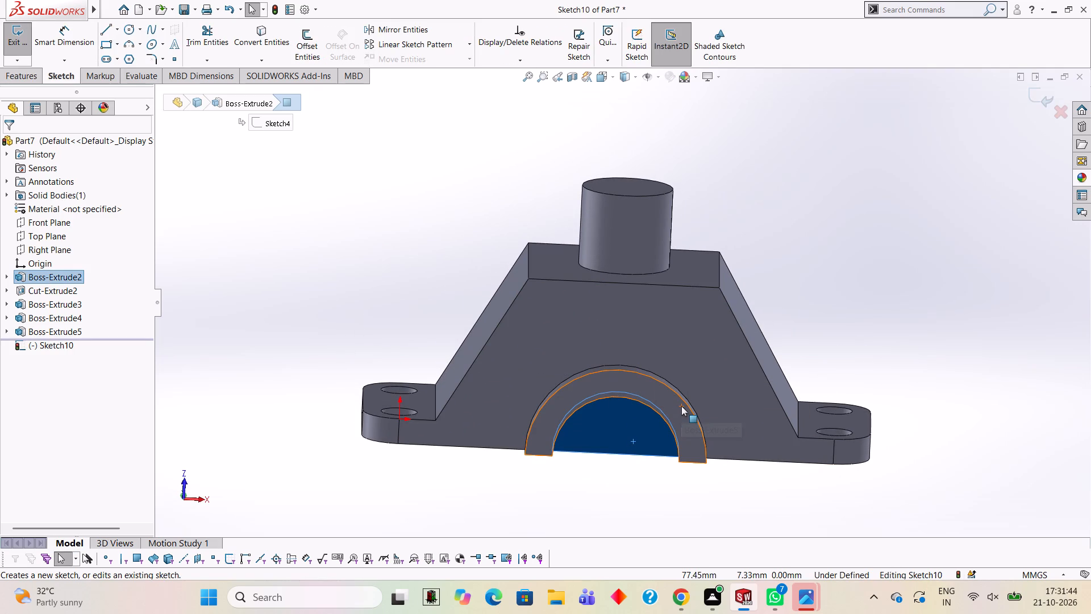
key("ctrl+8")
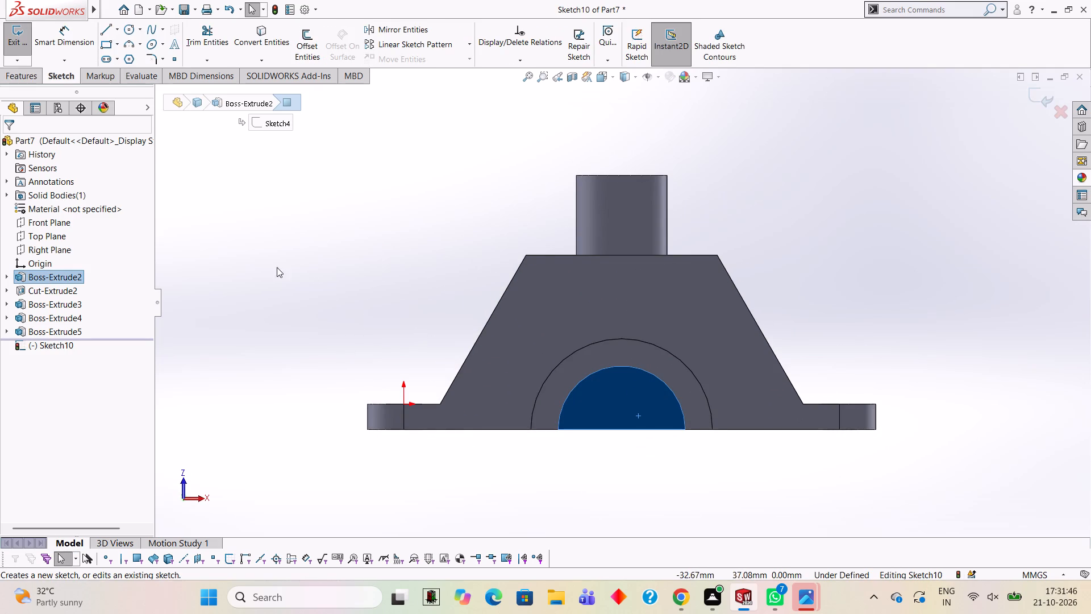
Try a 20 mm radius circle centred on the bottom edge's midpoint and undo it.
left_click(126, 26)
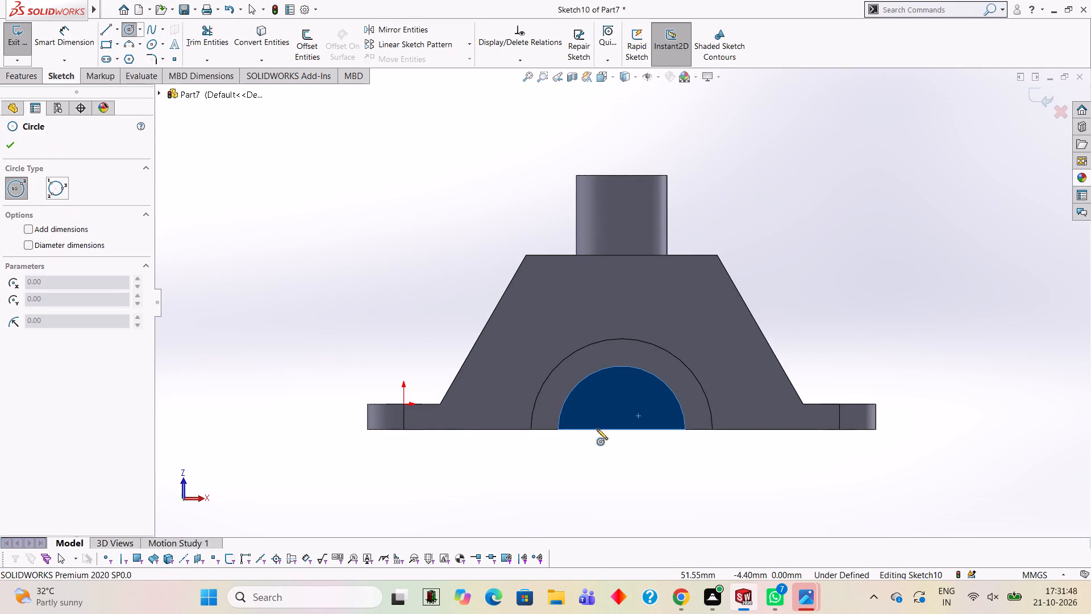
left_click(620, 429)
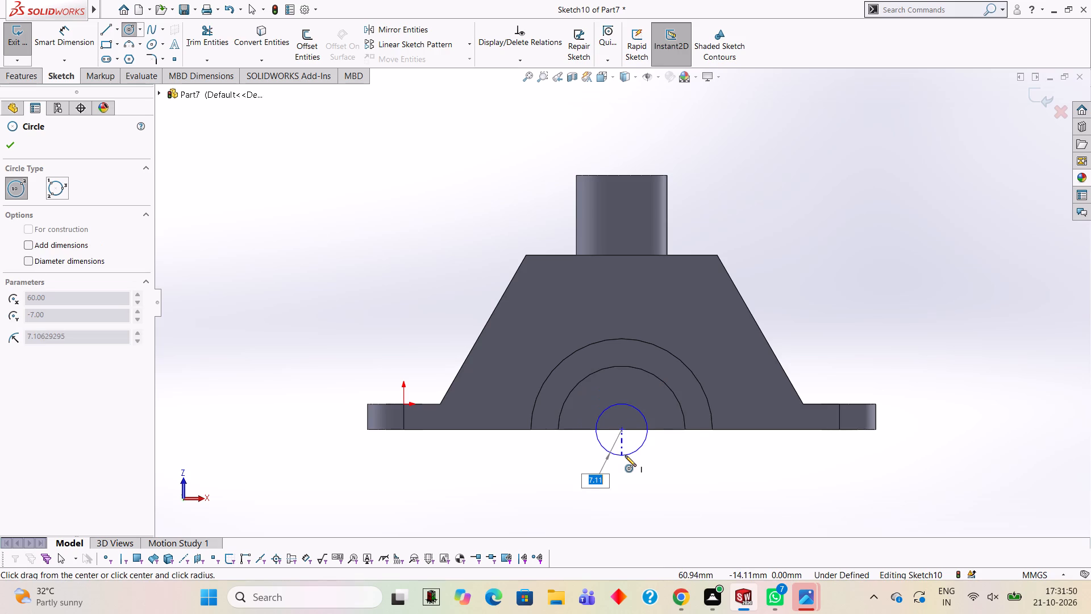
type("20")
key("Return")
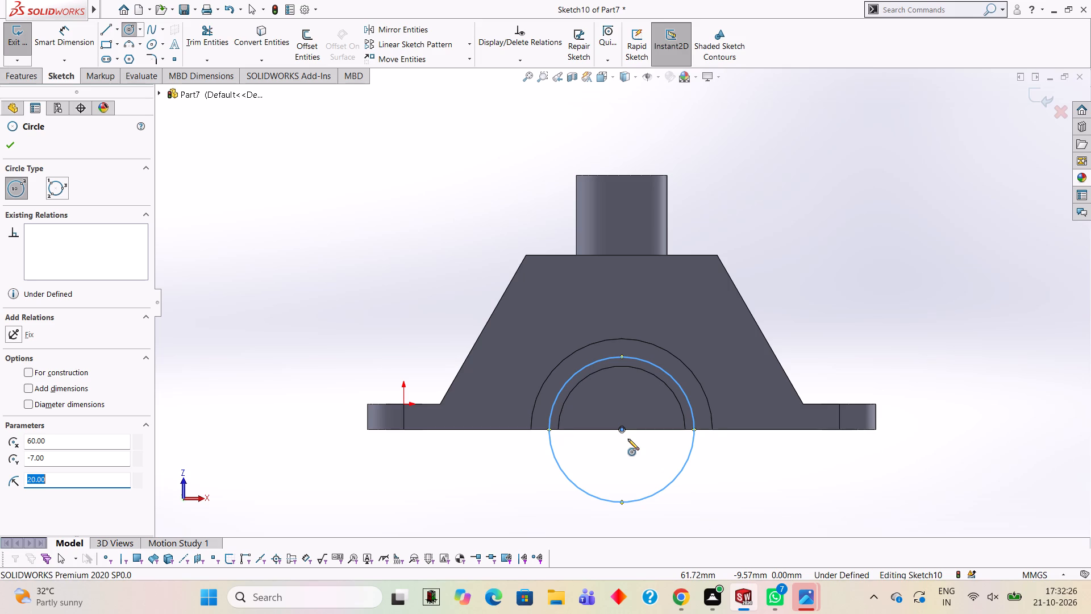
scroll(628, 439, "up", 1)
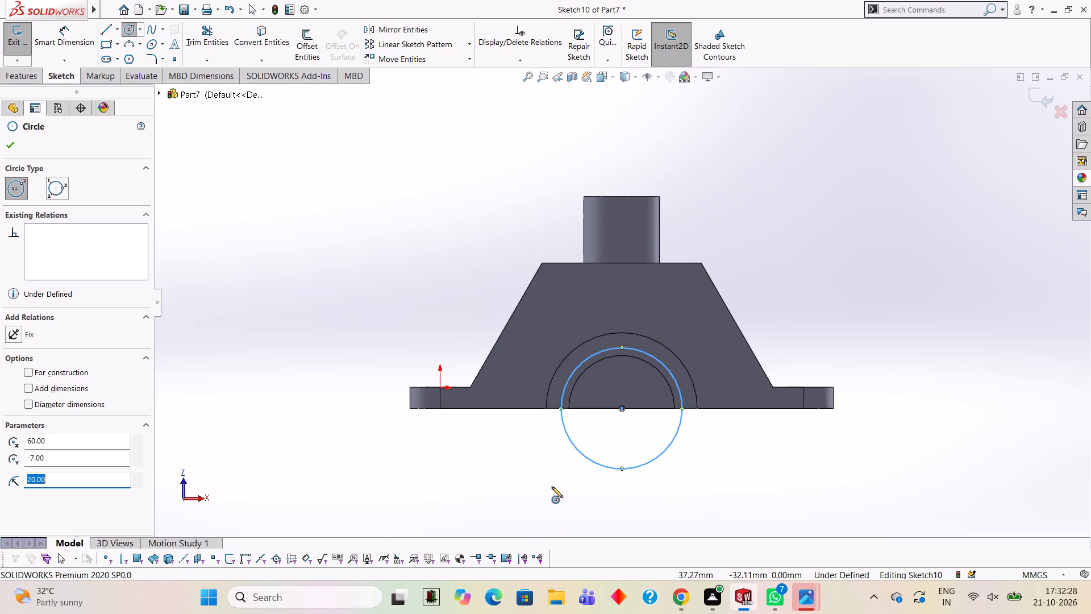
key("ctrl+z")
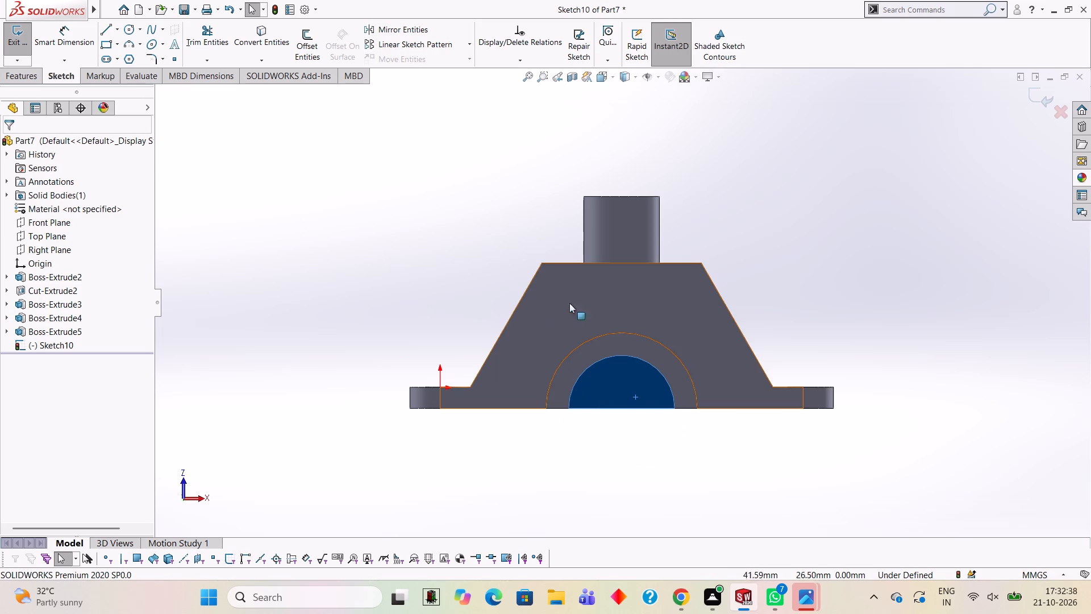
Sketch two concentric circles of 17.5 mm and 12.5 mm radius centred on the midpoint of the face's bottom edge.
middle_click_drag(578, 380, 526, 413)
scroll(521, 400, "down", 1)
middle_click_drag(526, 413, 564, 467)
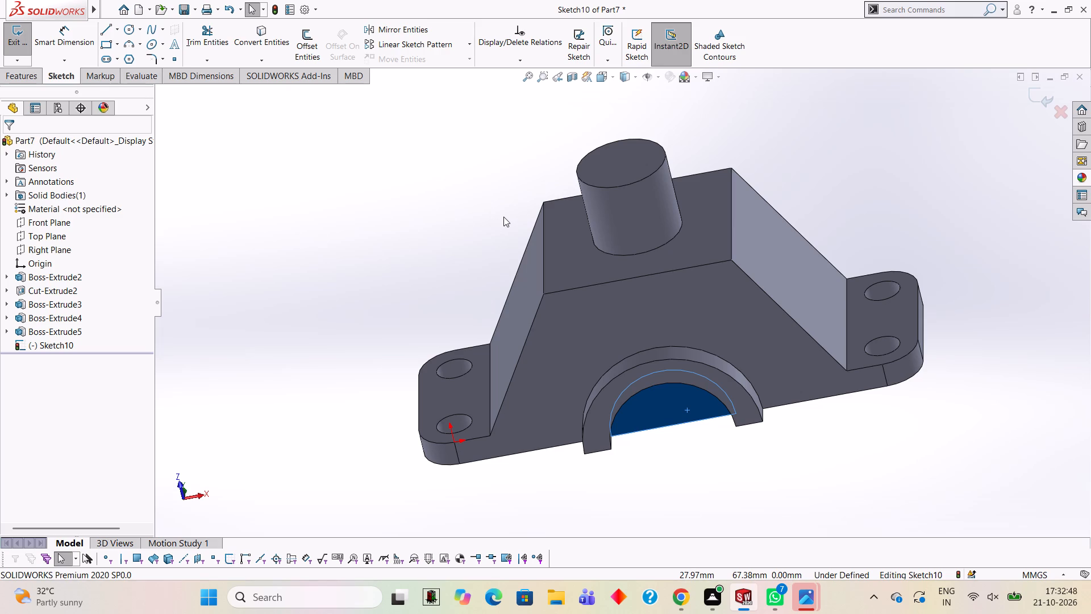
key("ctrl+8")
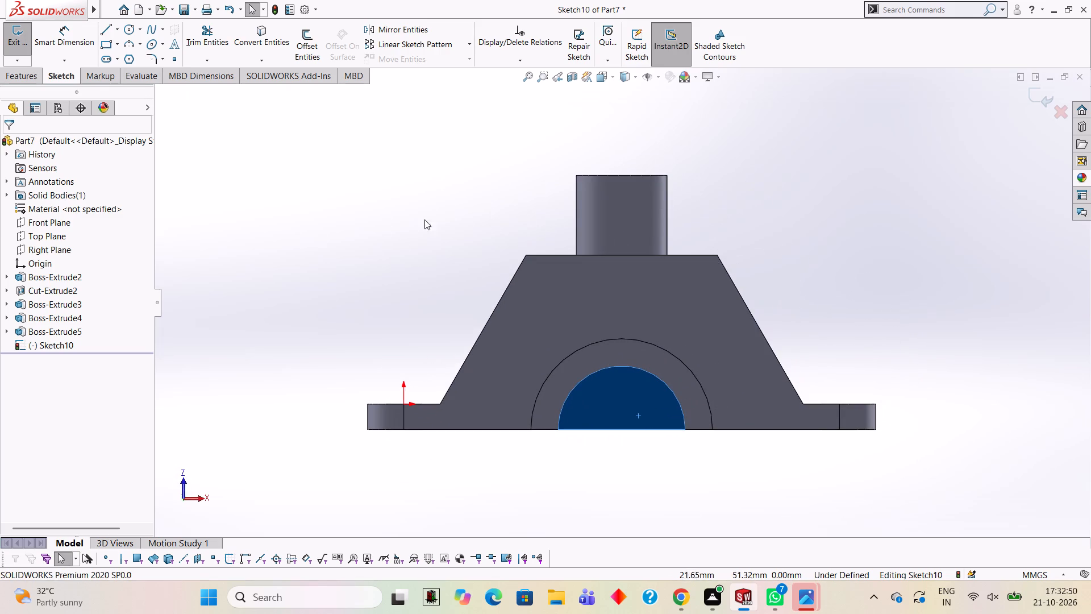
left_click(133, 34)
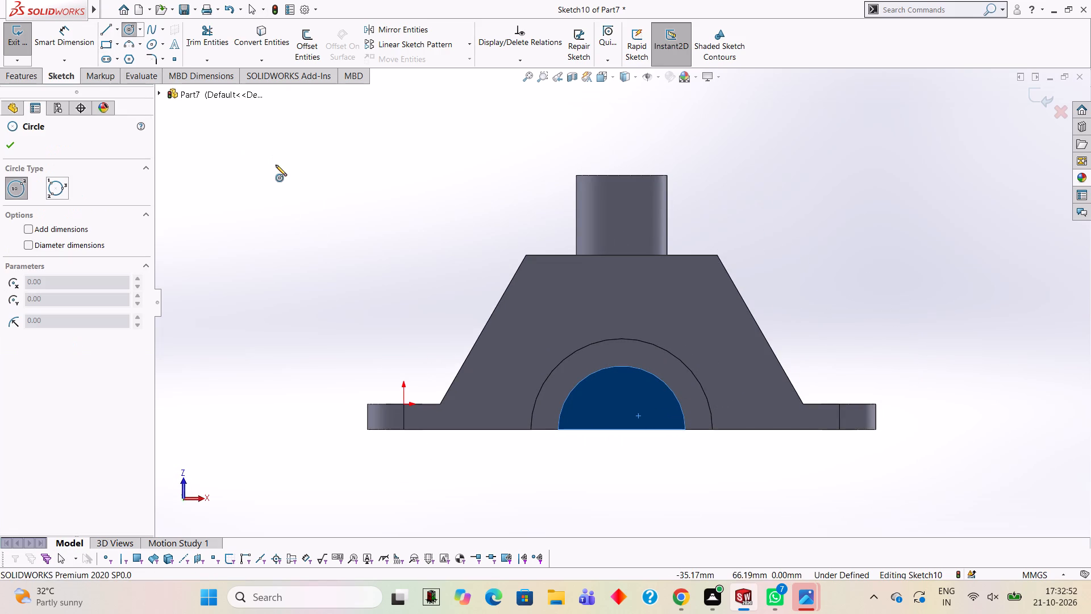
left_click(621, 430)
type("17.5")
key("Return")
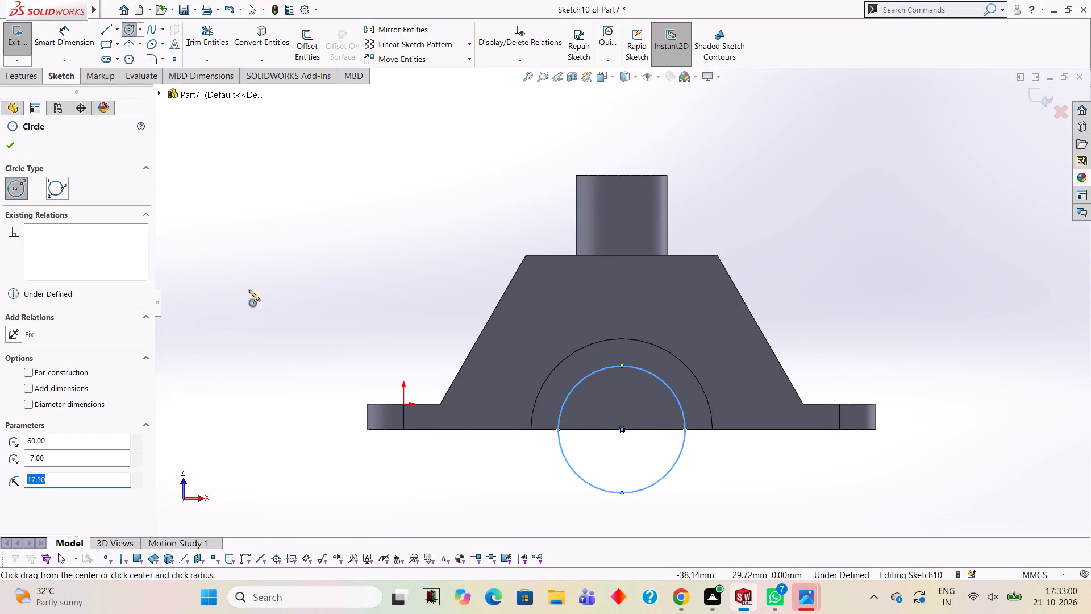
left_click(622, 429)
type("12.5")
key("Return")
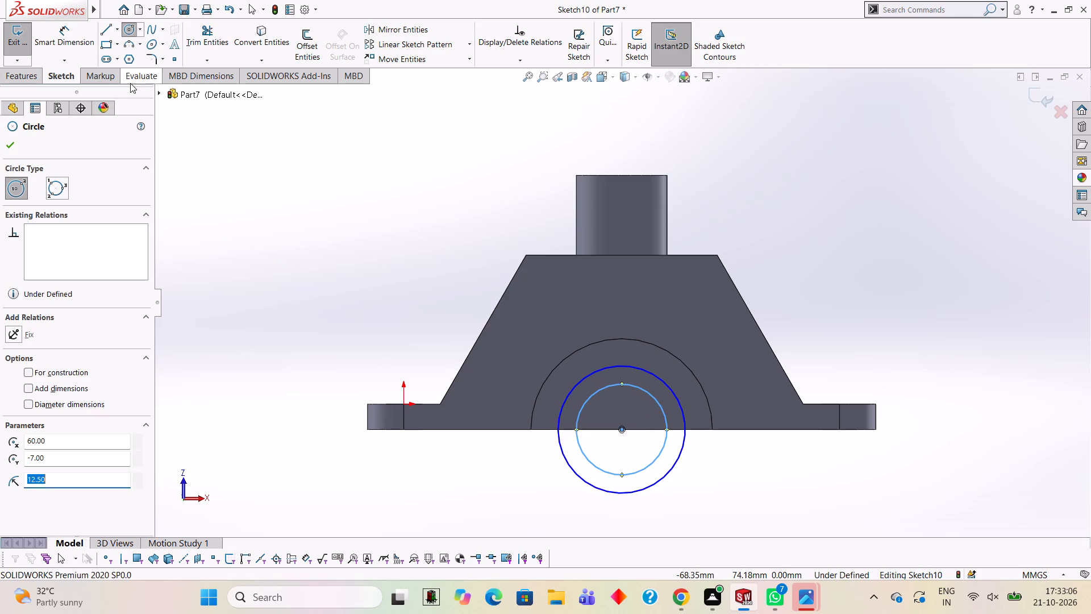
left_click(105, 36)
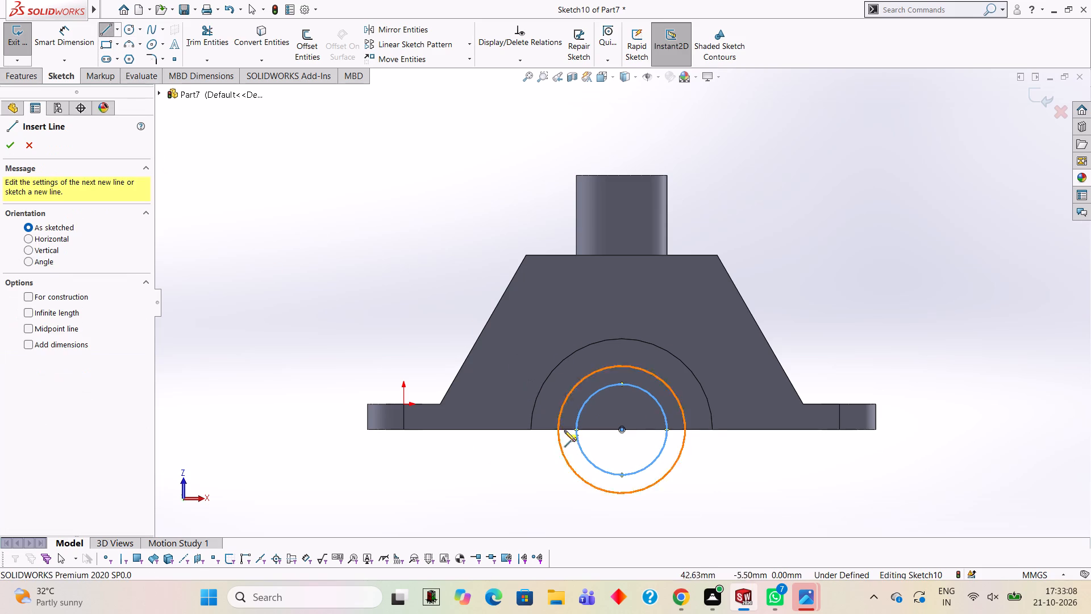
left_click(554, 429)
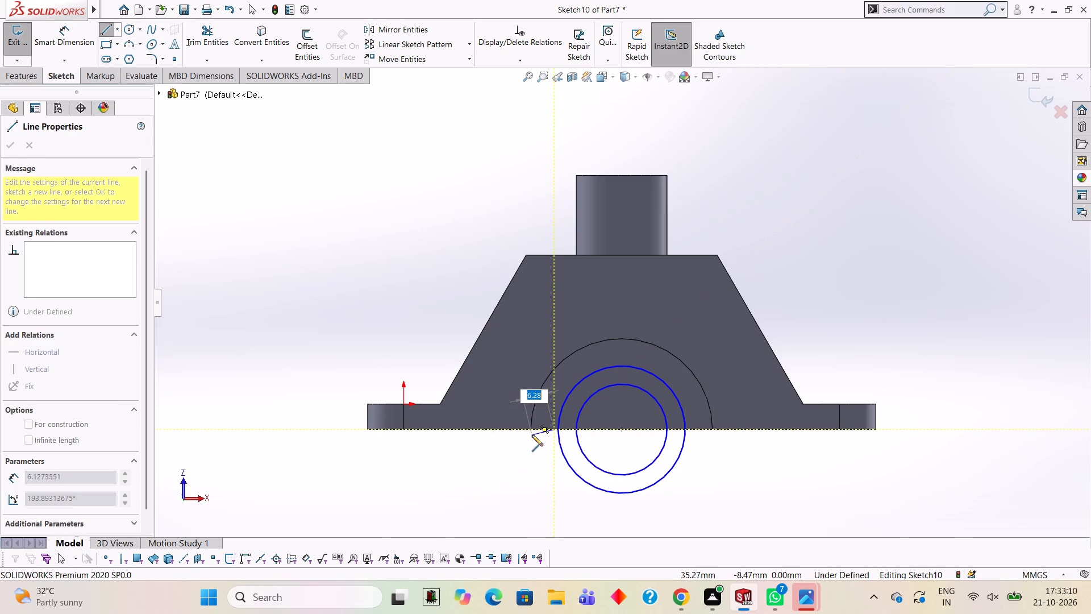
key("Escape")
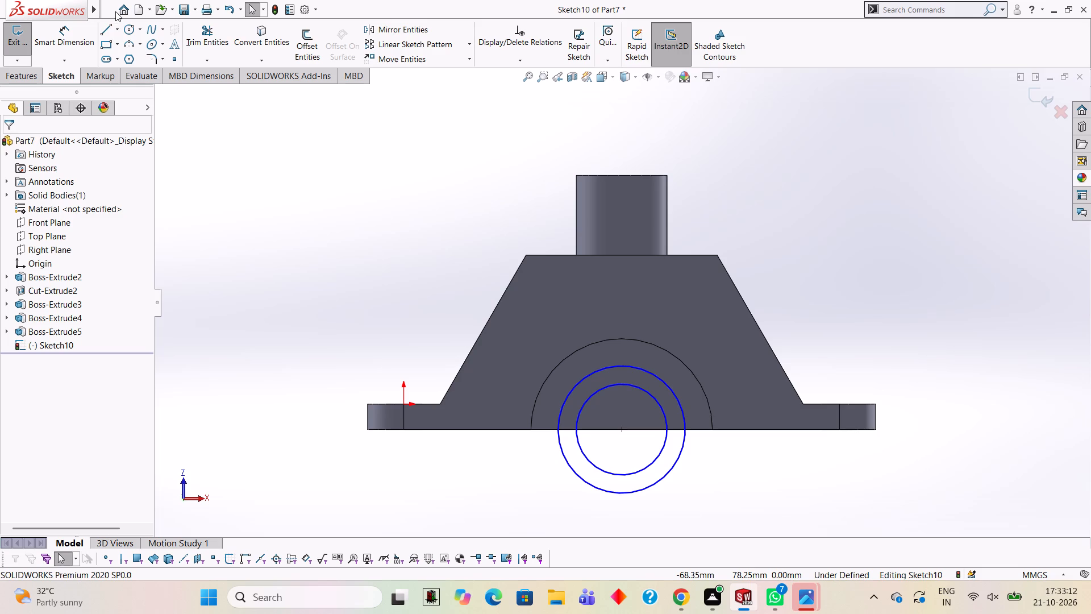
Draw a 35 mm horizontal line across the outer circle's diameter and trim the sketch to a closed upper half-ring.
left_click(105, 28)
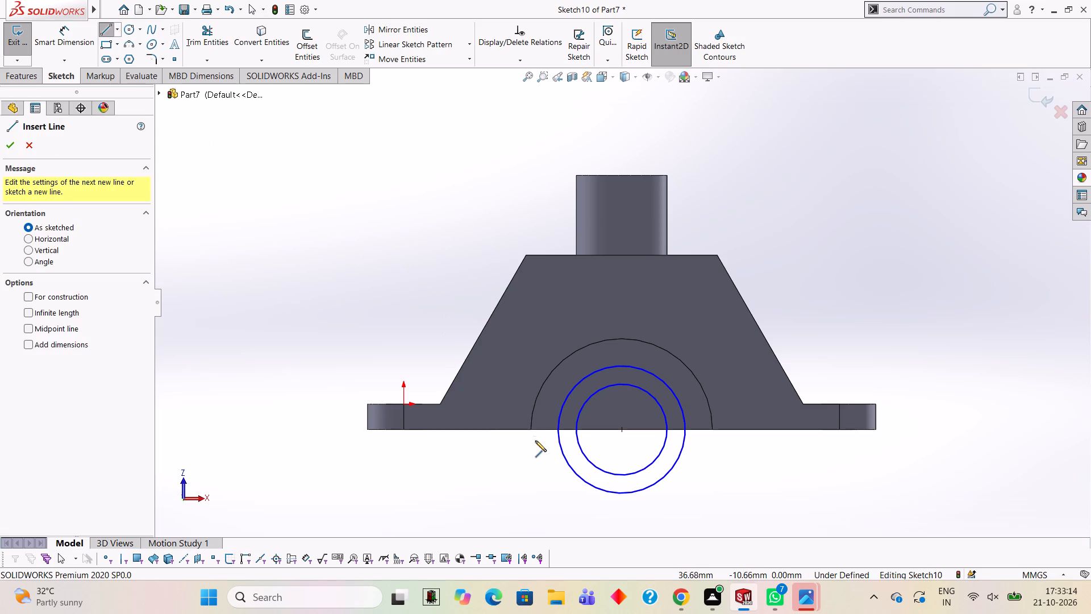
left_click(558, 428)
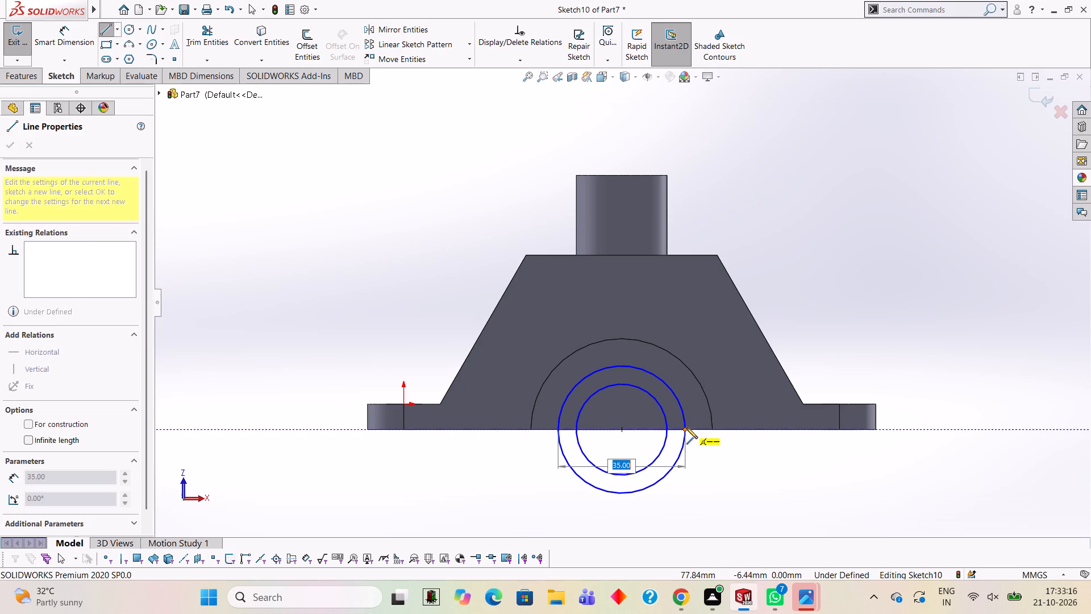
left_click(686, 428)
key("Escape")
left_click(213, 43)
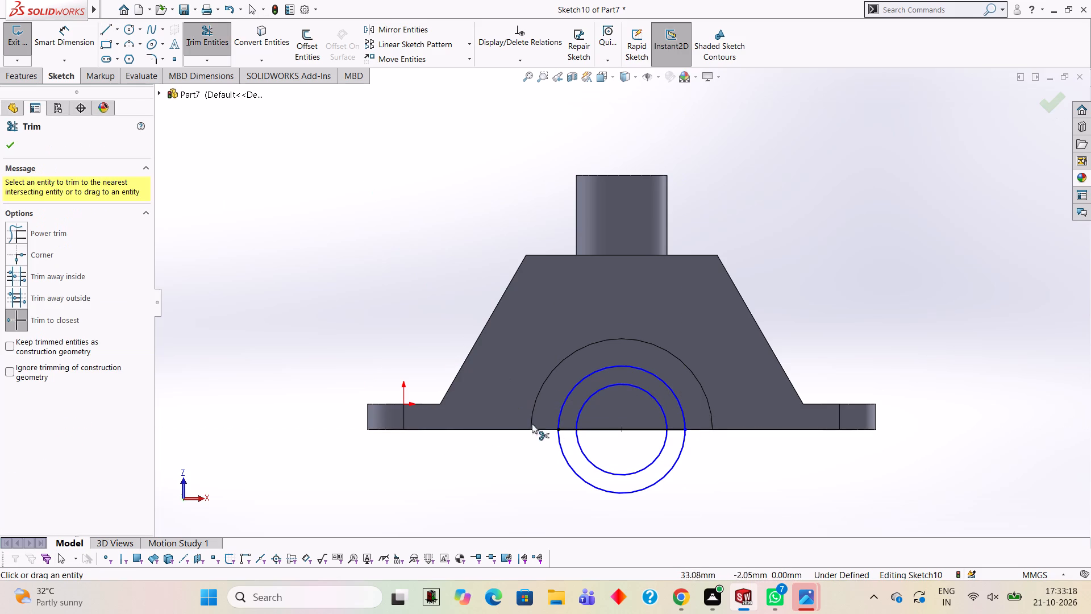
left_click(565, 465)
left_click(594, 461)
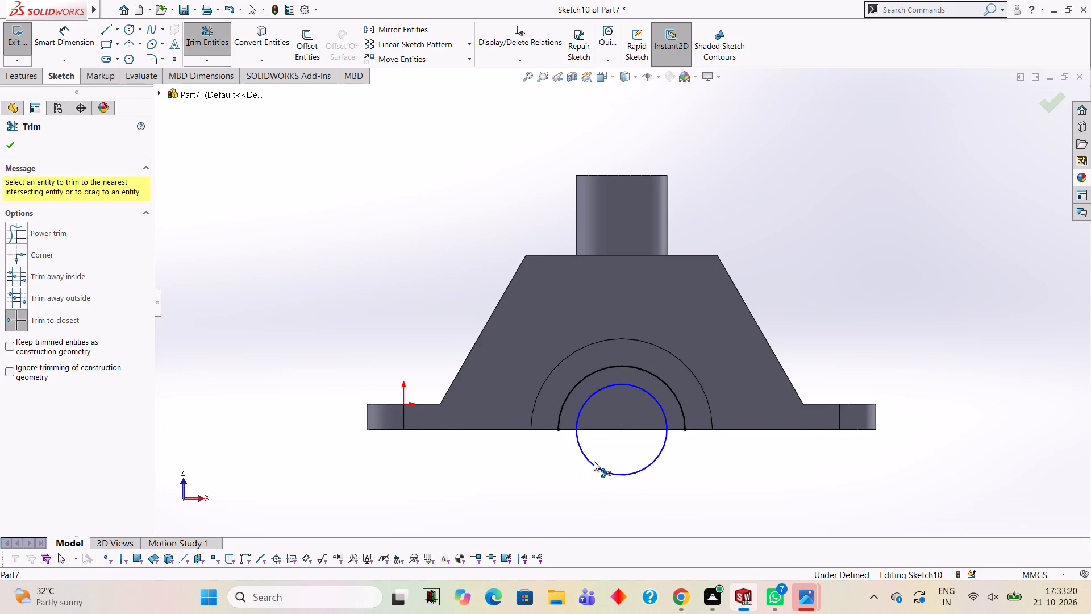
left_click(616, 431)
key("Escape")
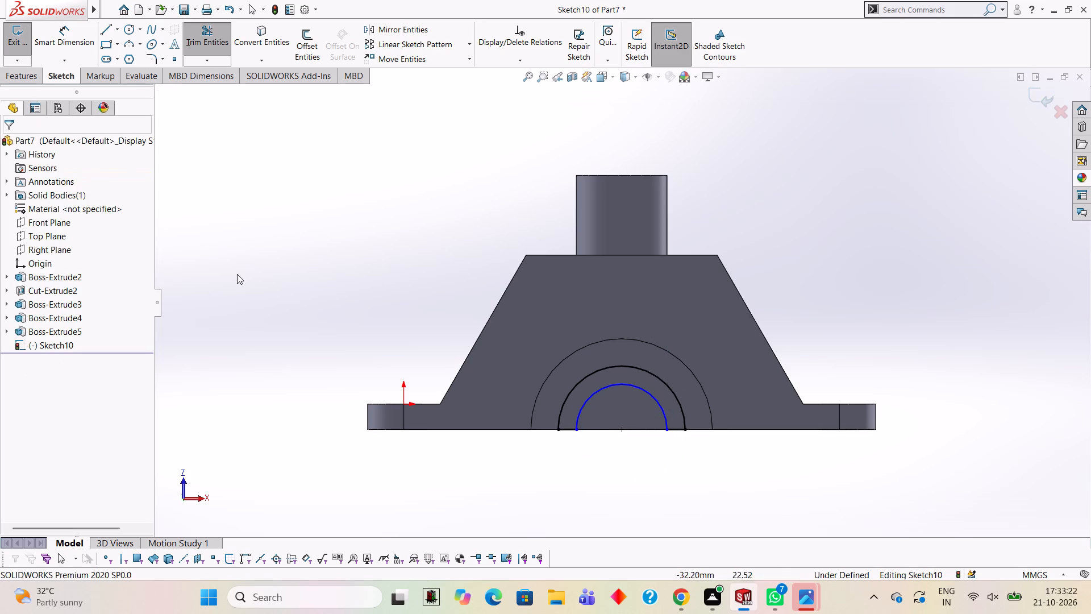
Add a 12.5 mm radius dimension to the inner arc of the half-ring sketch.
left_click(95, 49)
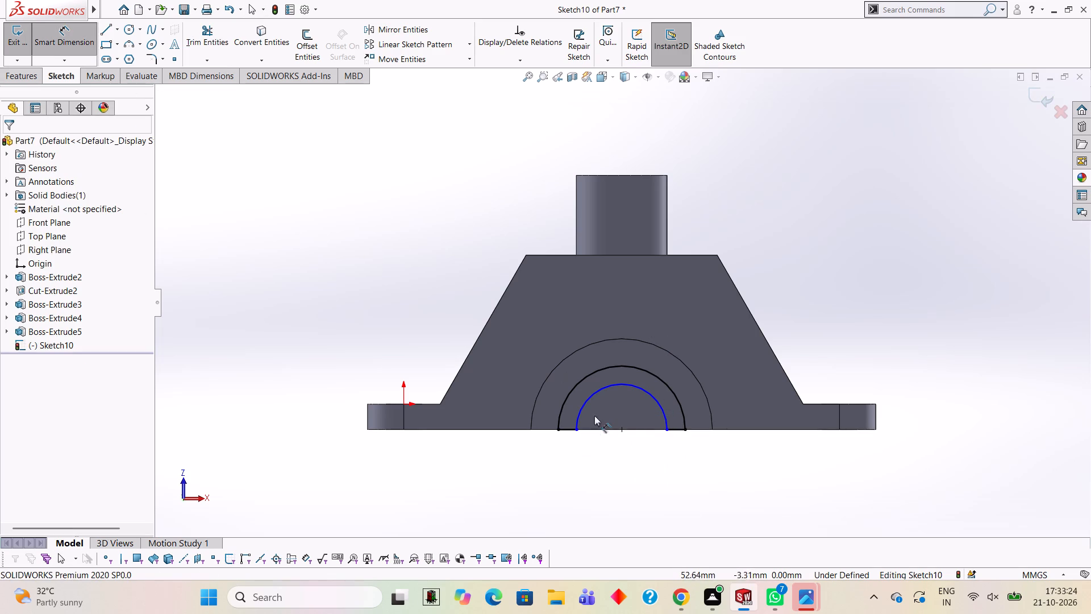
left_click(582, 412)
left_click(513, 324)
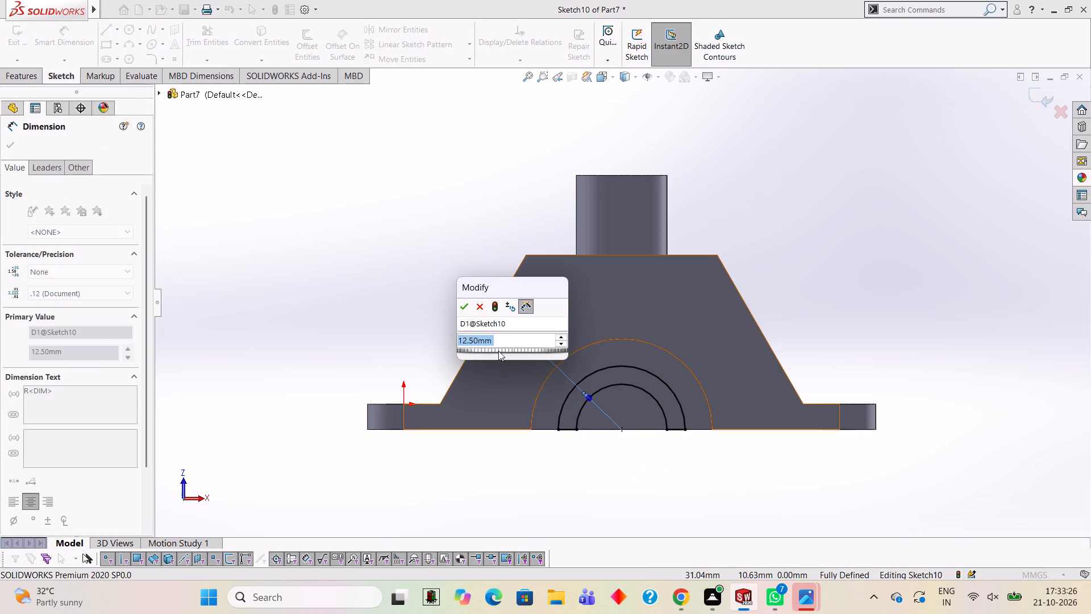
left_click(465, 305)
left_click(451, 243)
Extrude the smaller half-ring outward as a boss with a blind depth of 4 mm.
middle_click_drag(784, 306, 759, 409)
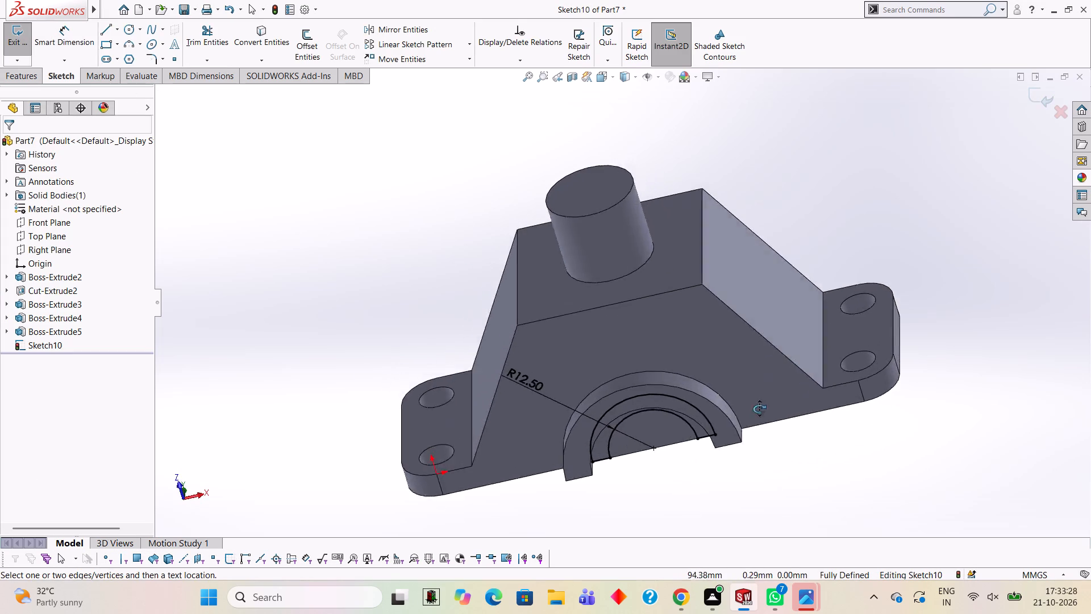
middle_click_drag(759, 409, 751, 418)
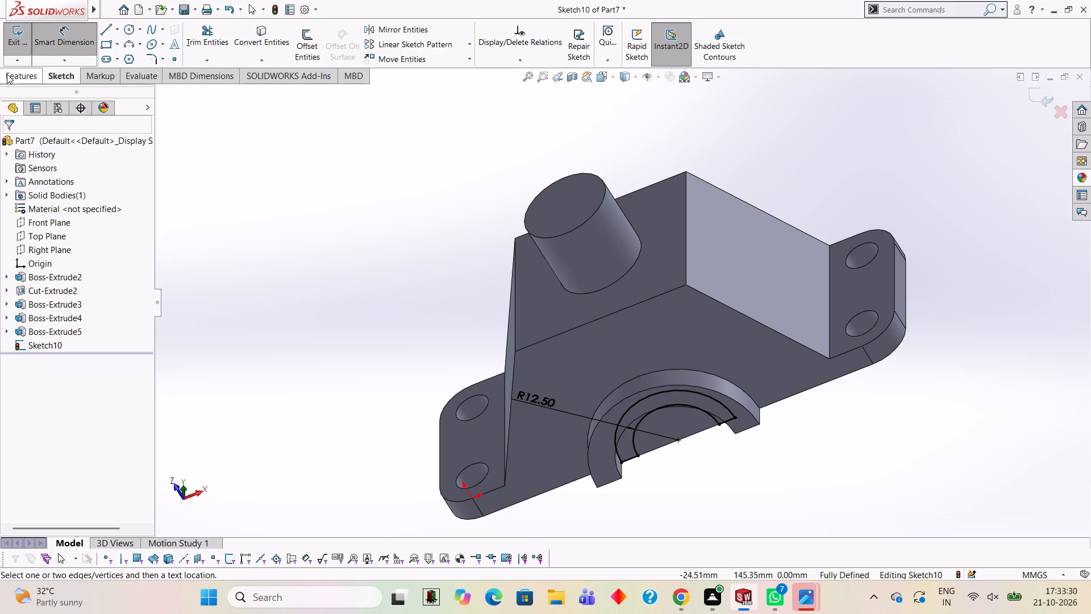
left_click(12, 77)
left_click(32, 44)
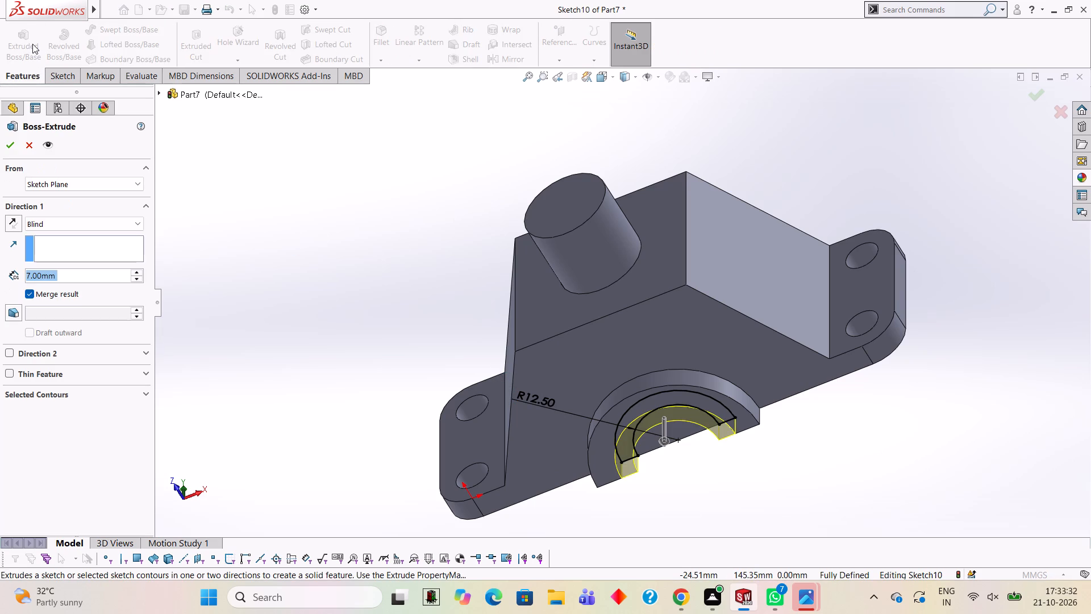
type("4.5")
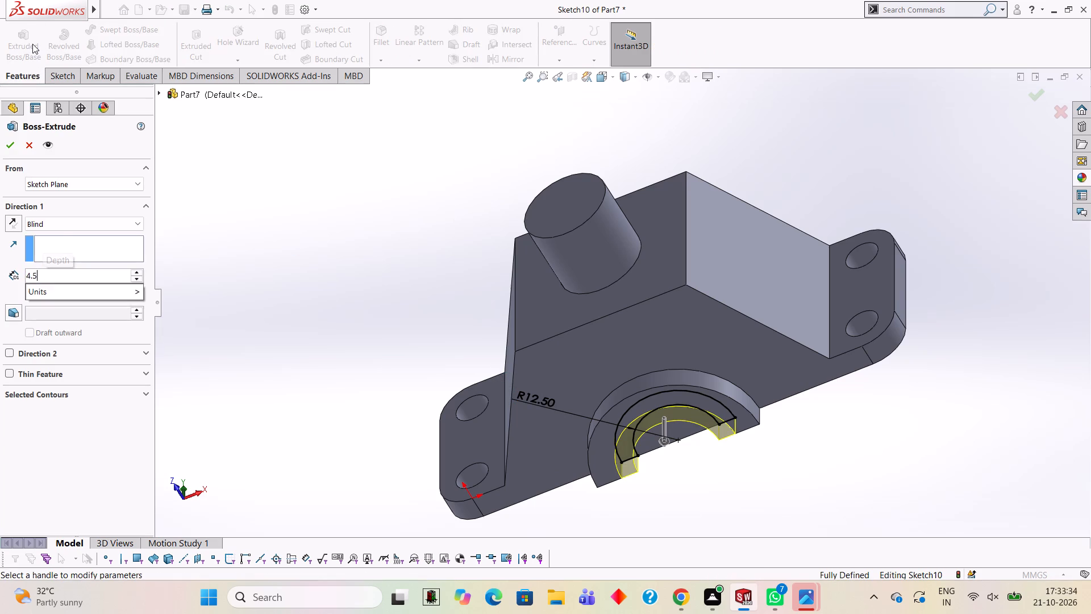
key("Return")
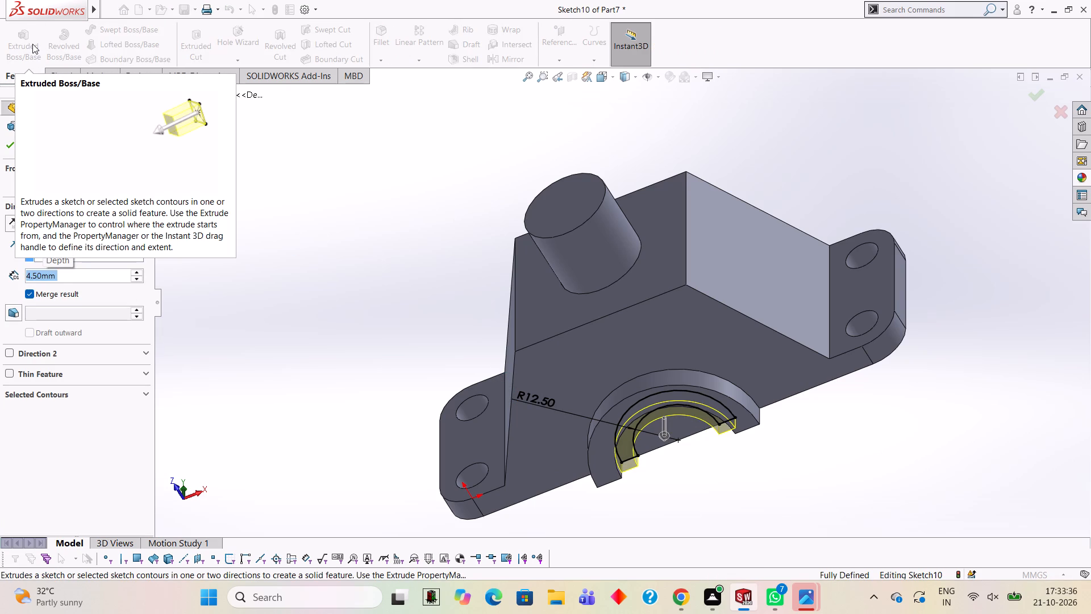
key("4")
key("Return")
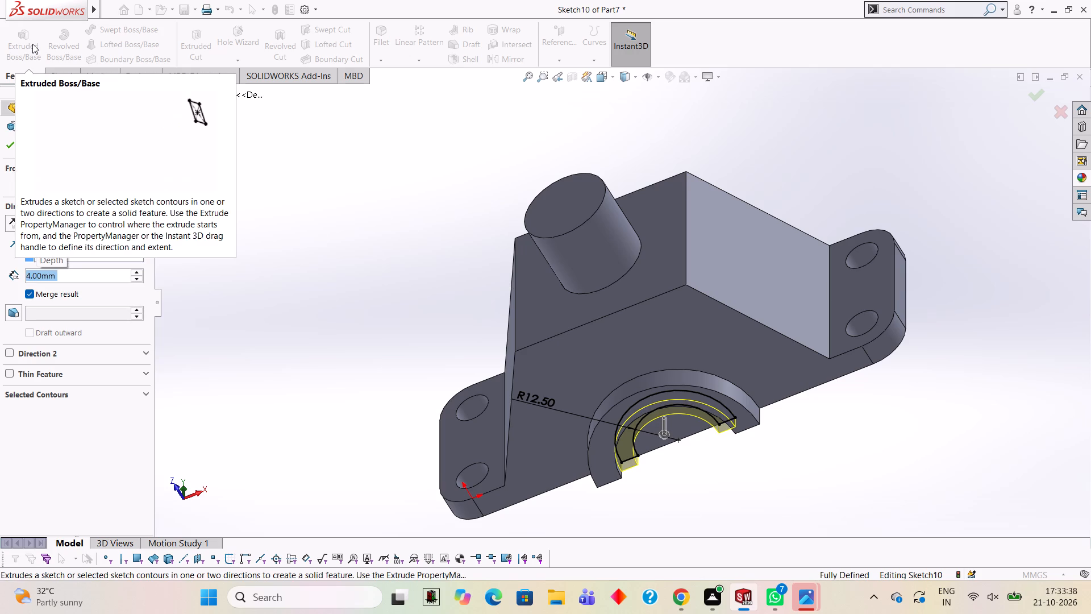
left_click(12, 153)
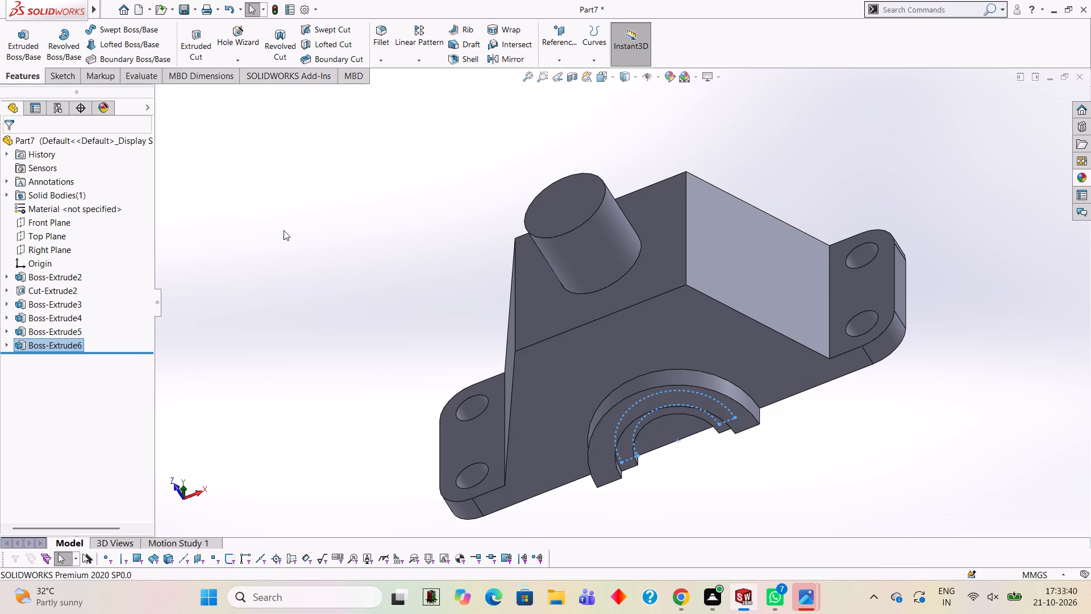
left_click(309, 230)
Sketch a 12.5 mm radius circle on the innermost semicircular face, centred on the midpoint of its bottom edge.
middle_click_drag(438, 278, 403, 313)
middle_click_drag(493, 345, 519, 313)
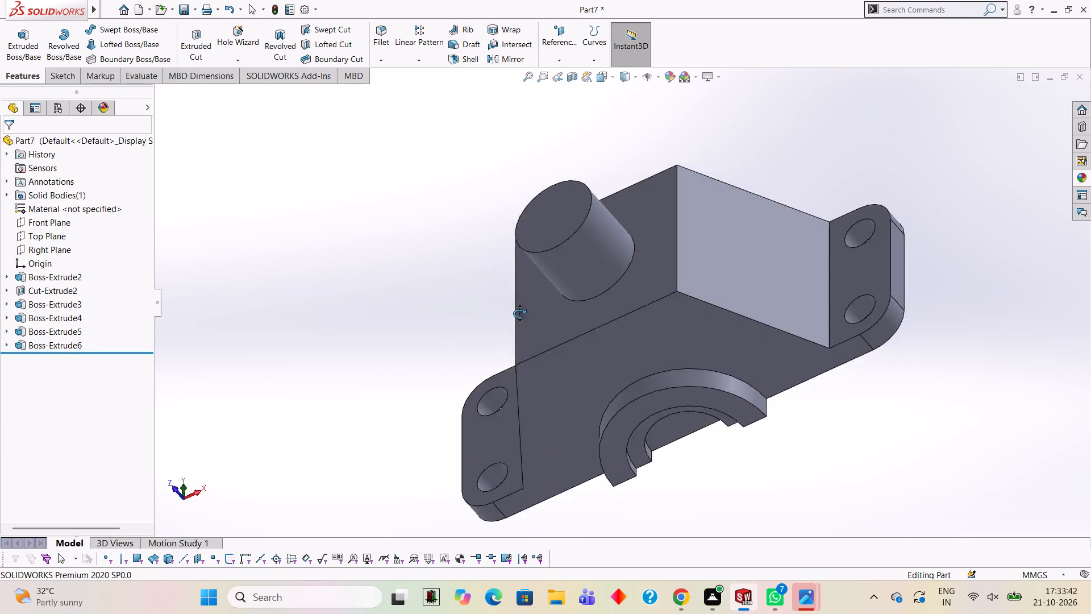
middle_click_drag(519, 313, 561, 266)
middle_click_drag(676, 359, 670, 297)
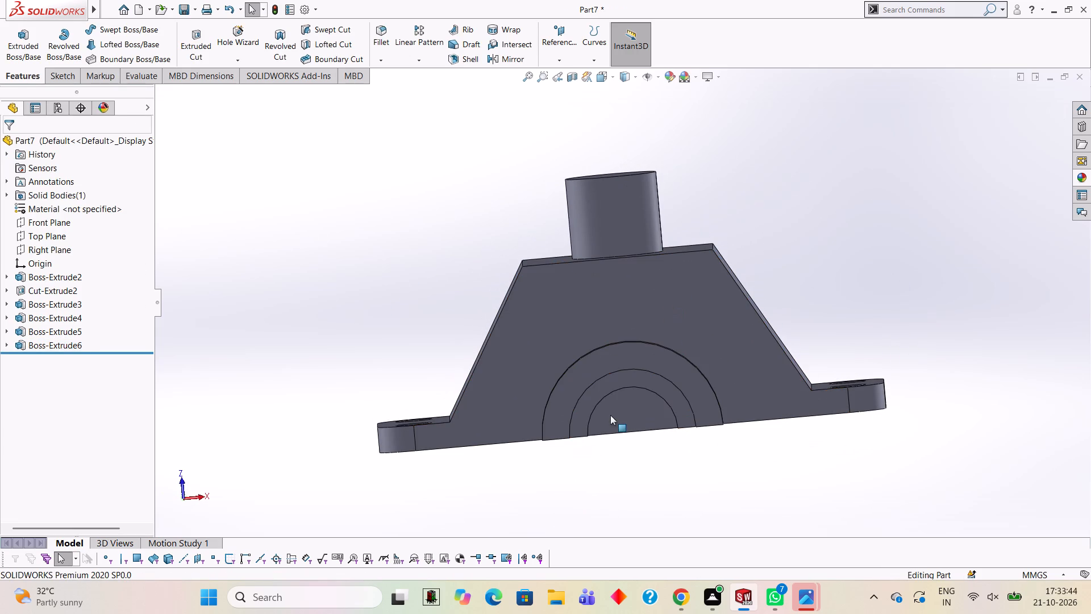
left_click(611, 417)
left_click(661, 383)
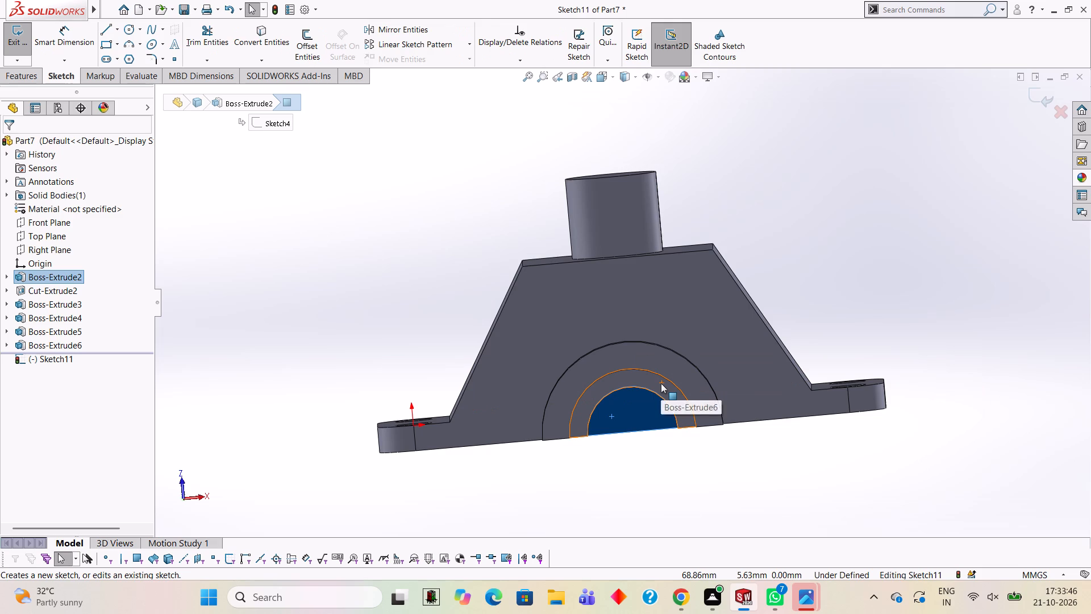
key("ctrl+8")
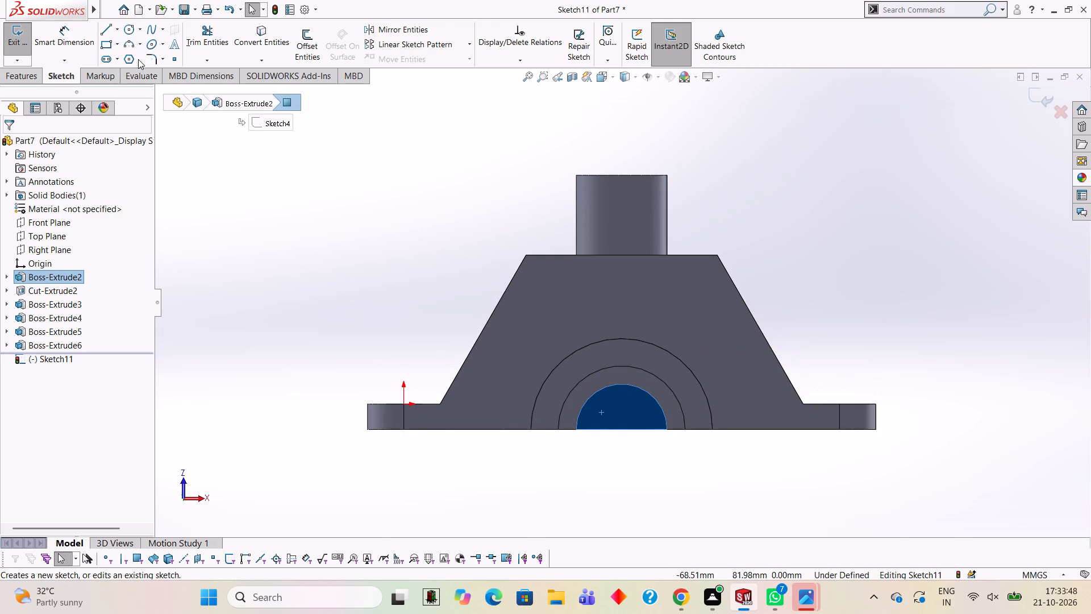
left_click(131, 32)
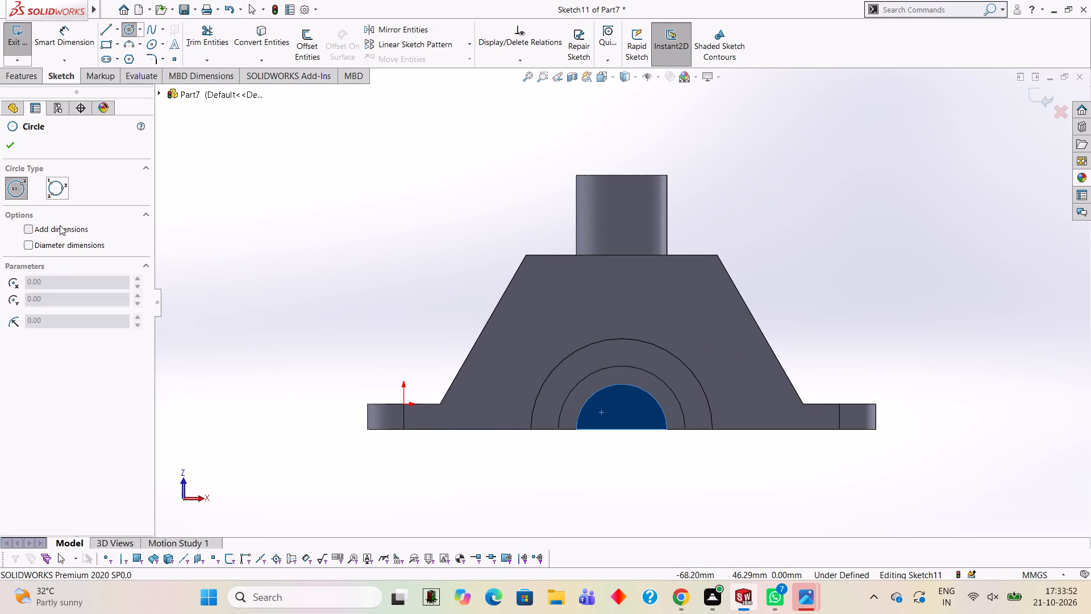
left_click(622, 432)
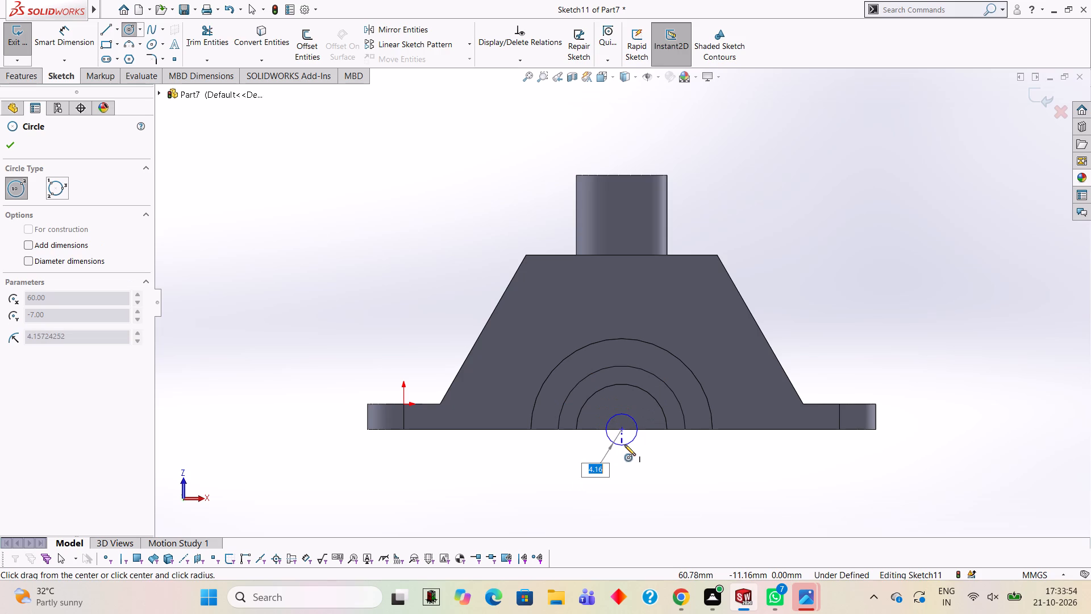
type("12.5")
key("Return")
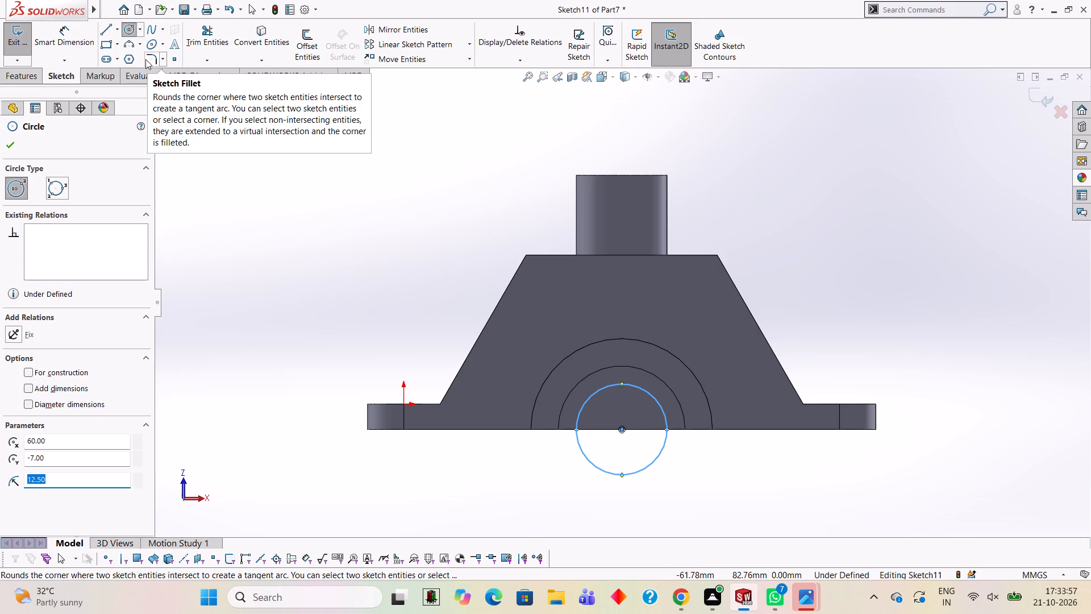
Cut-extrude the circle into the trapezoidal block with a blind depth of 50 mm.
left_click(29, 77)
left_click(218, 36)
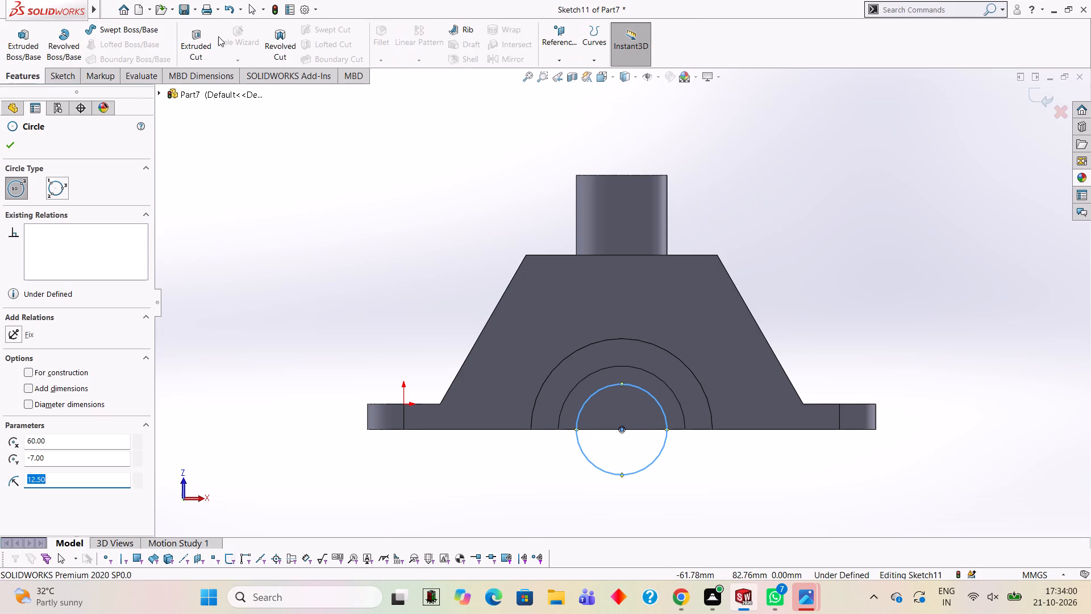
left_click(211, 36)
middle_click_drag(327, 243, 340, 384)
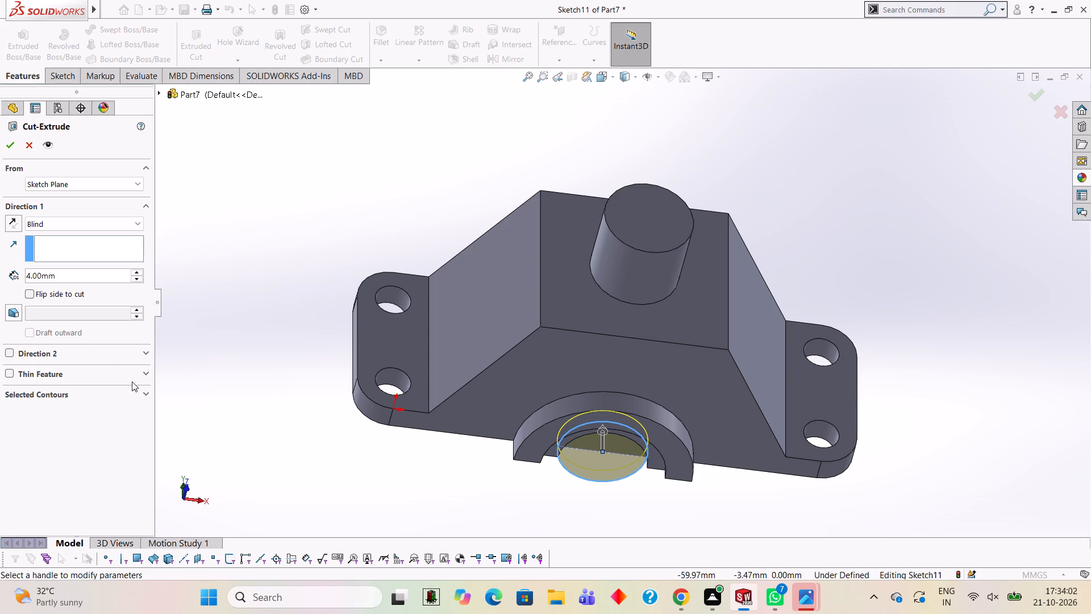
left_click(61, 275)
key("BackSpace")
key("BackSpace")
key("BackSpace")
key("BackSpace")
key("BackSpace")
key("BackSpace")
key("BackSpace")
key("BackSpace")
key("BackSpace")
key("BackSpace")
key("BackSpace")
key("BackSpace")
key("BackSpace")
key("BackSpace")
key("BackSpace")
key("BackSpace")
key("BackSpace")
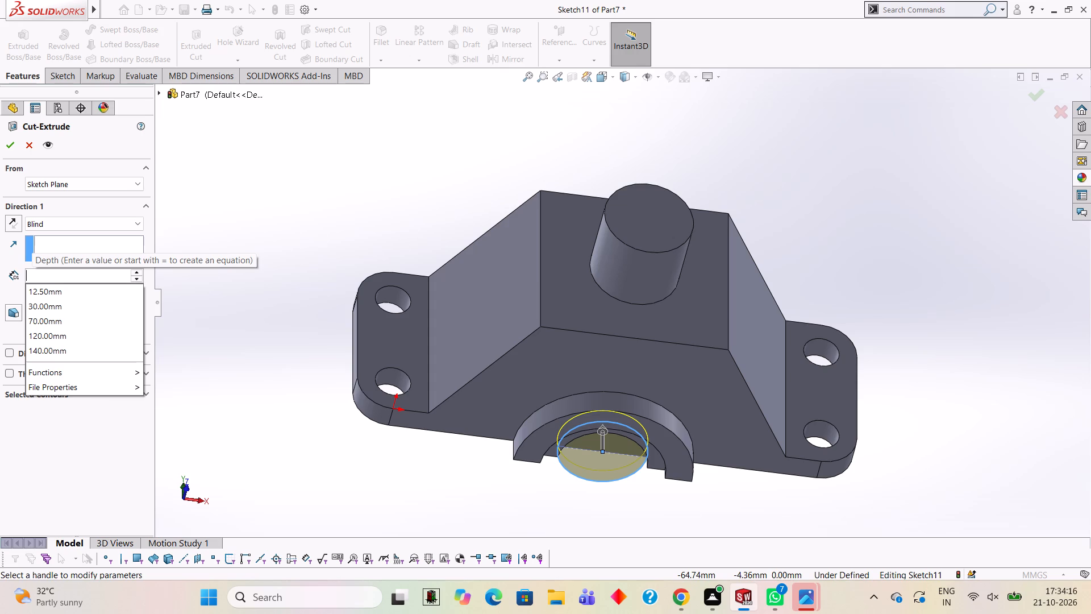
type("50")
key("Return")
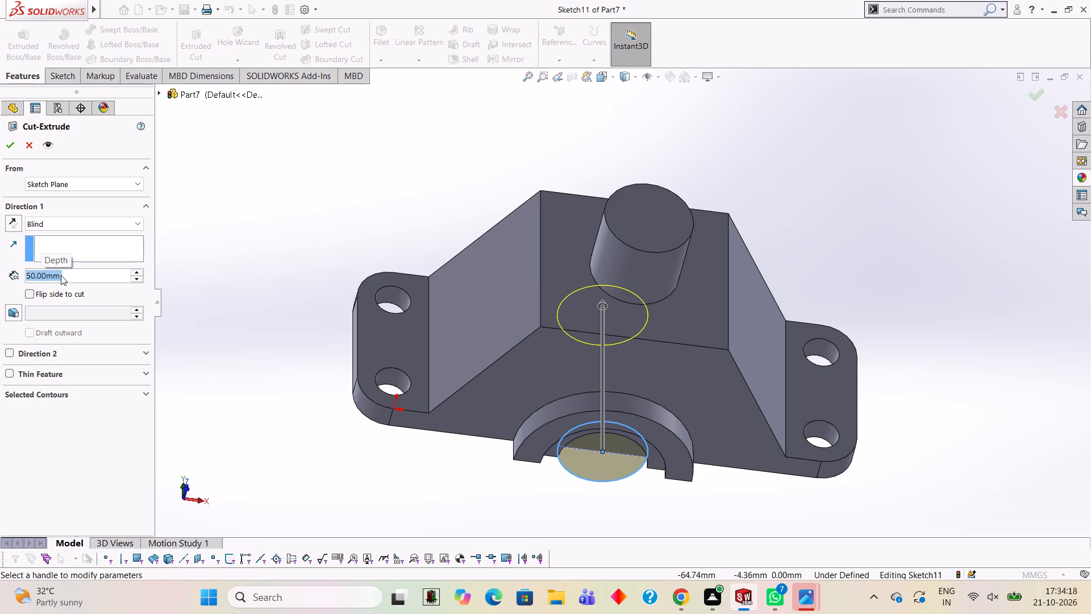
middle_click_drag(287, 289, 293, 500)
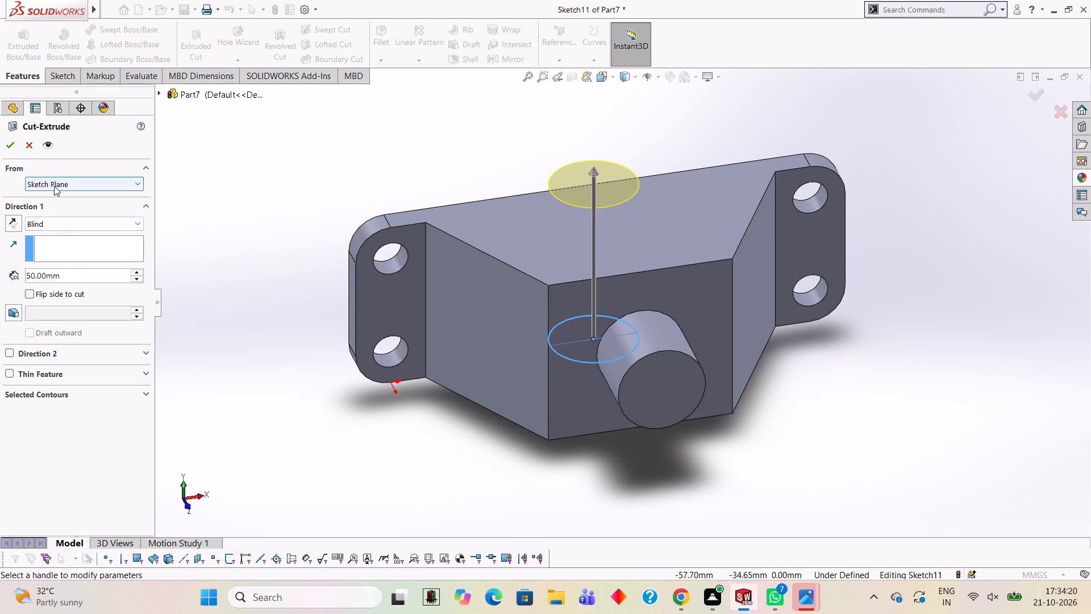
left_click(3, 144)
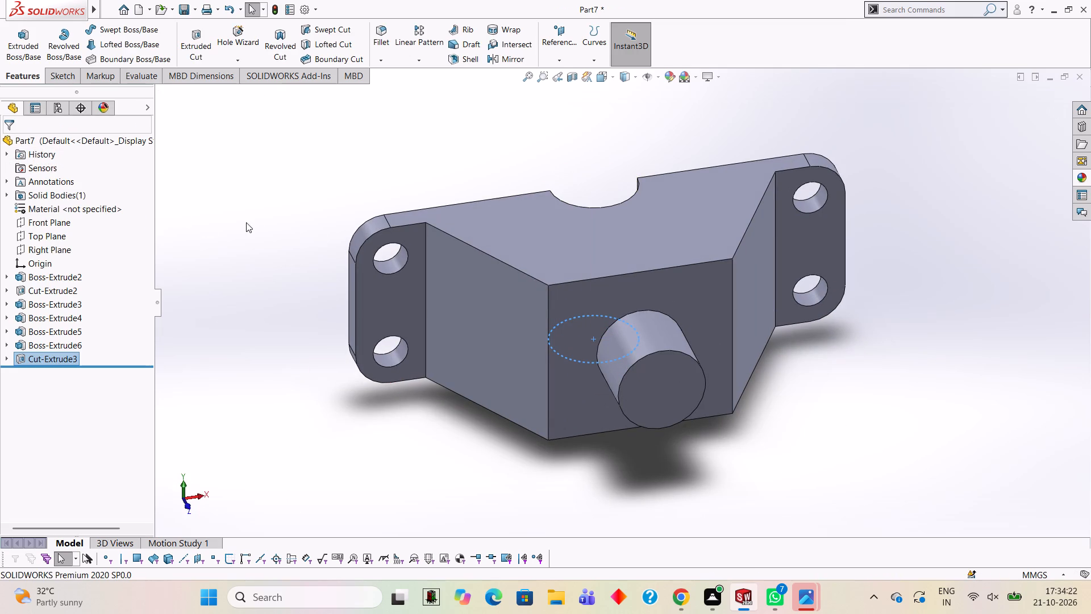
left_click(264, 210)
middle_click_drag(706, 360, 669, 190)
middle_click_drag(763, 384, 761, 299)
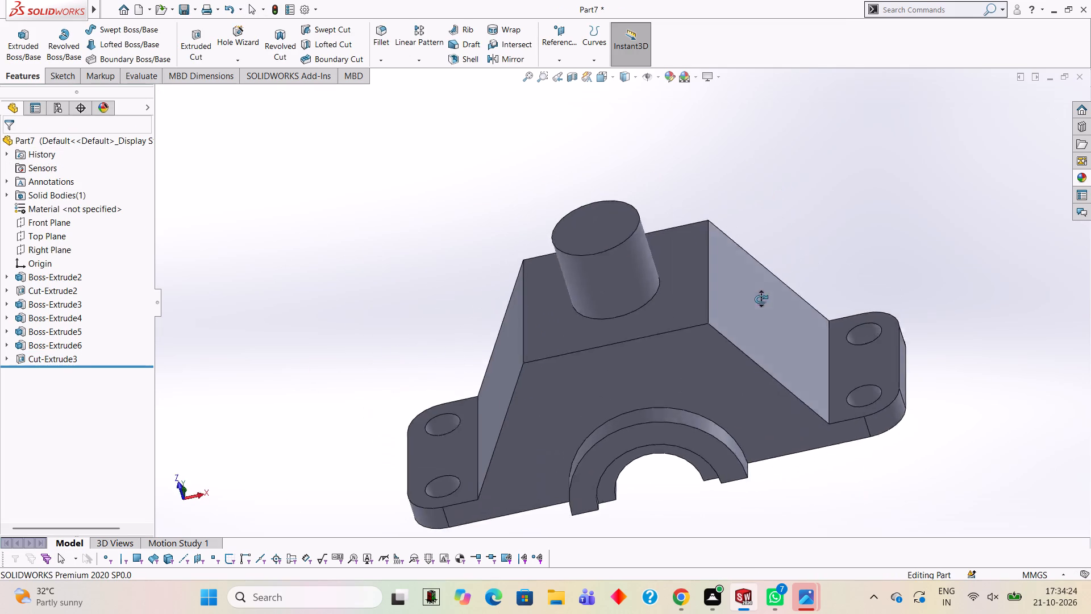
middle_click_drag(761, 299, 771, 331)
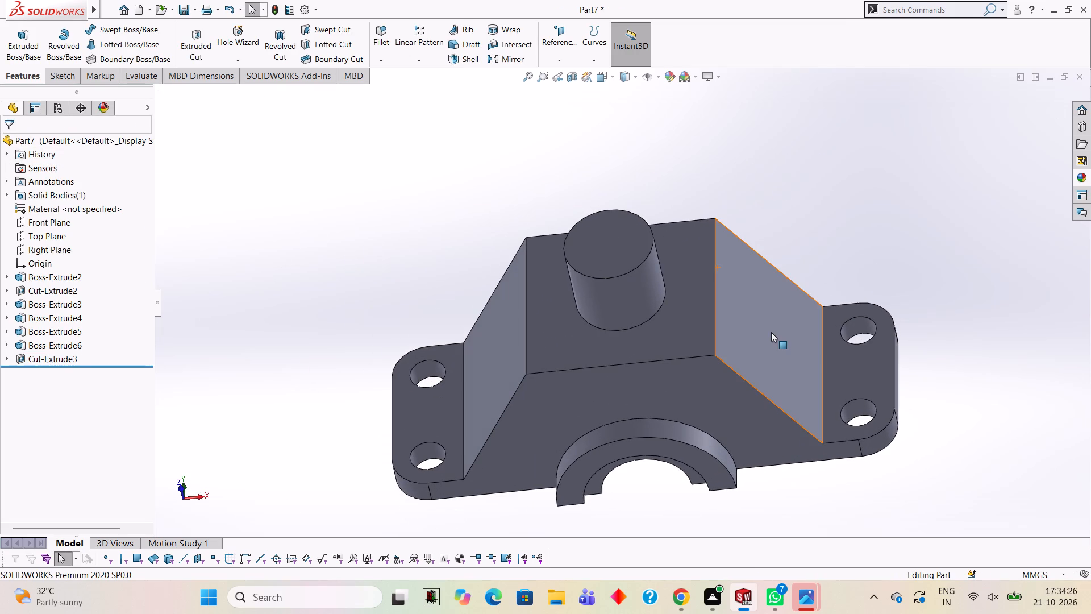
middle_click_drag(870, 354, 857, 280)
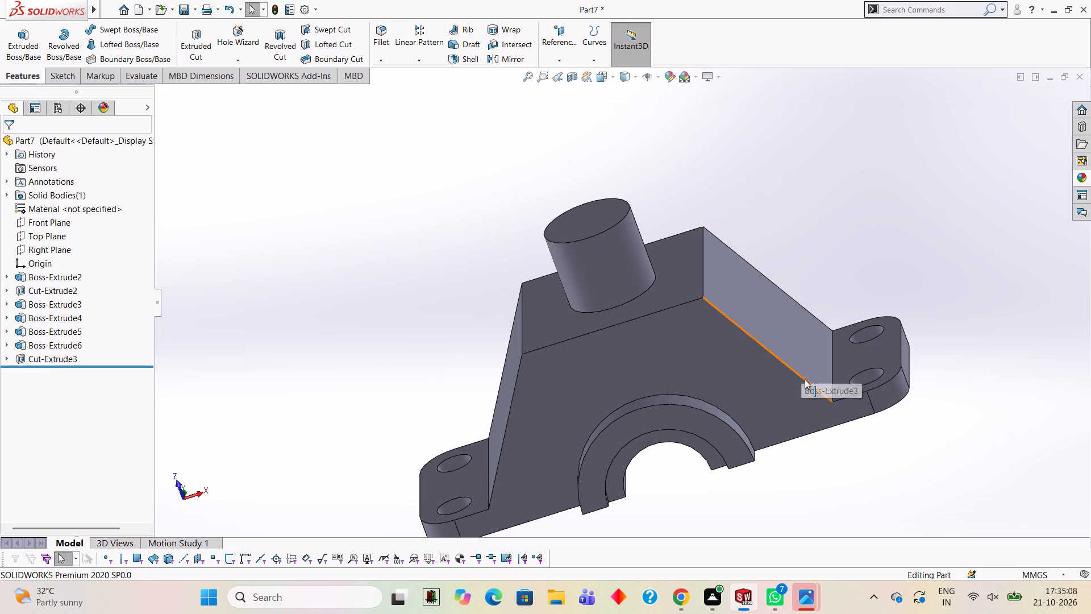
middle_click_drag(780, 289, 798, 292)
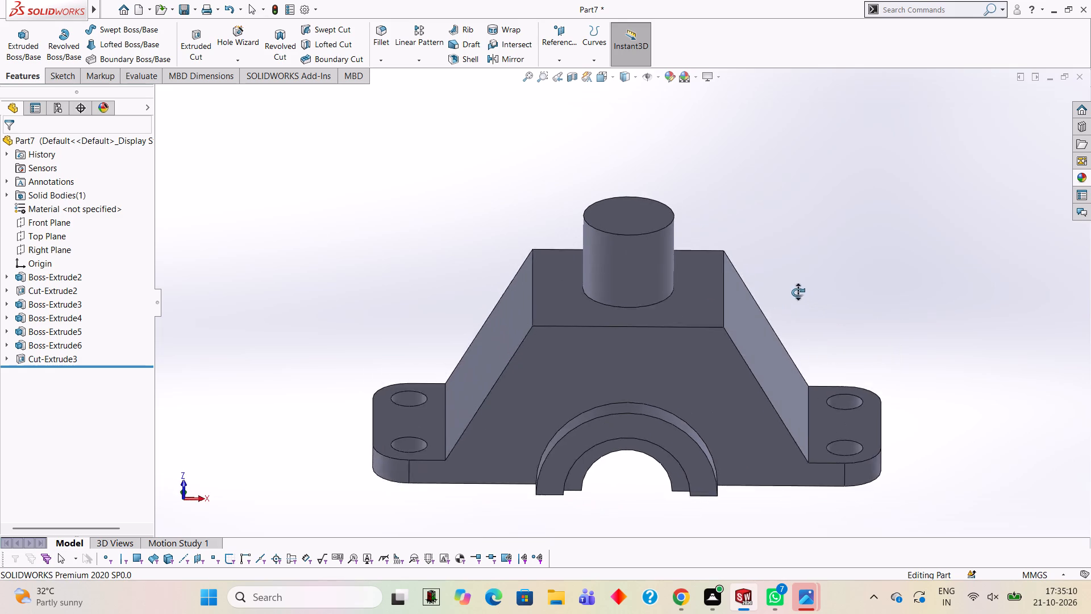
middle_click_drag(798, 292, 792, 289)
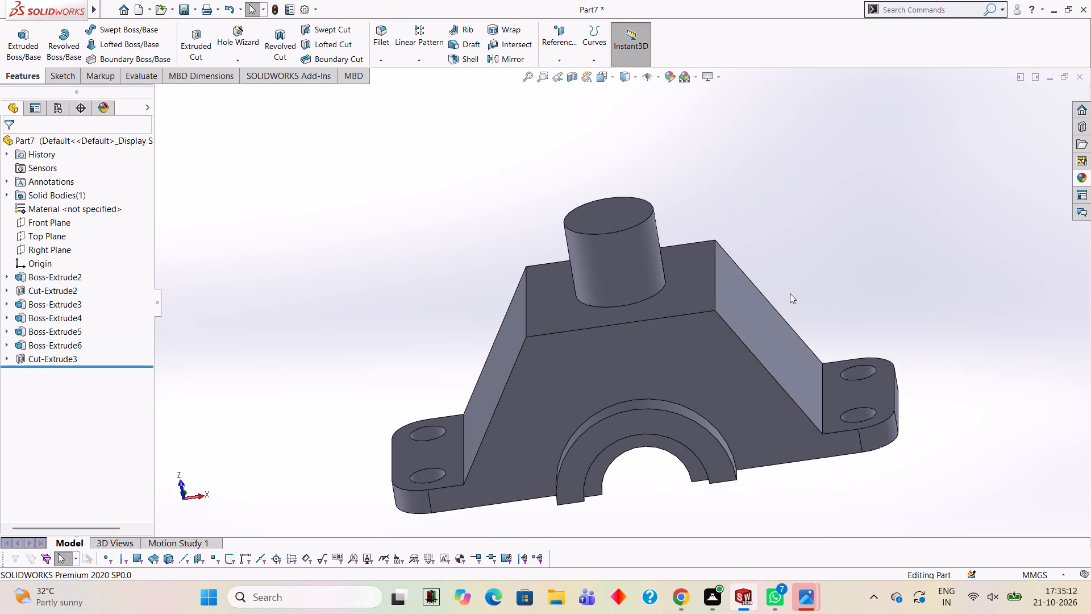
Start a sketch on the block's front face and draw a 70 mm vertical line up from the bore's centre.
left_click(633, 358)
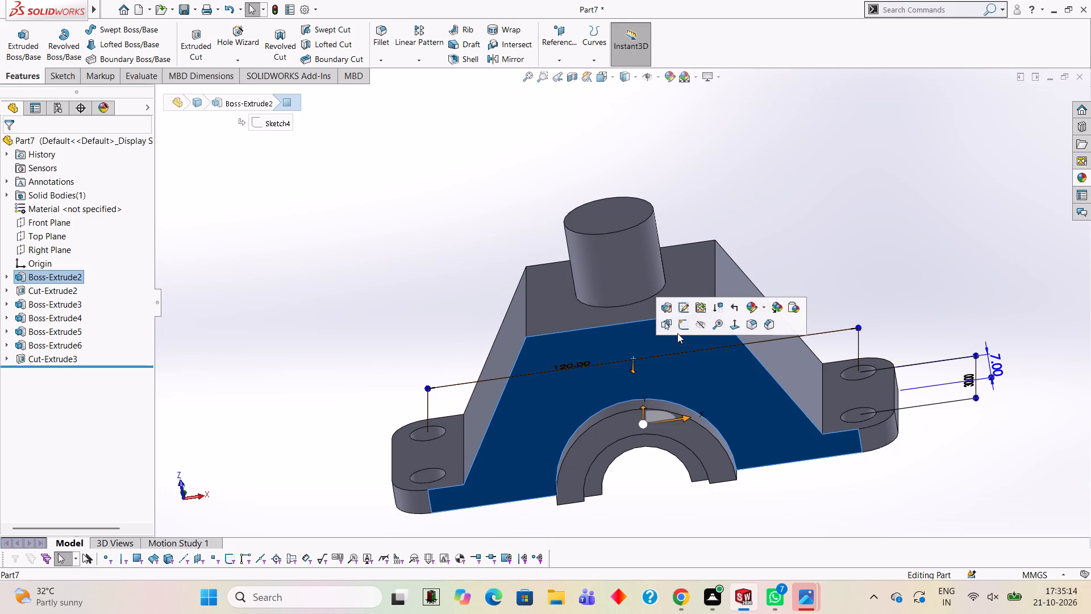
left_click(680, 329)
key("ctrl+8")
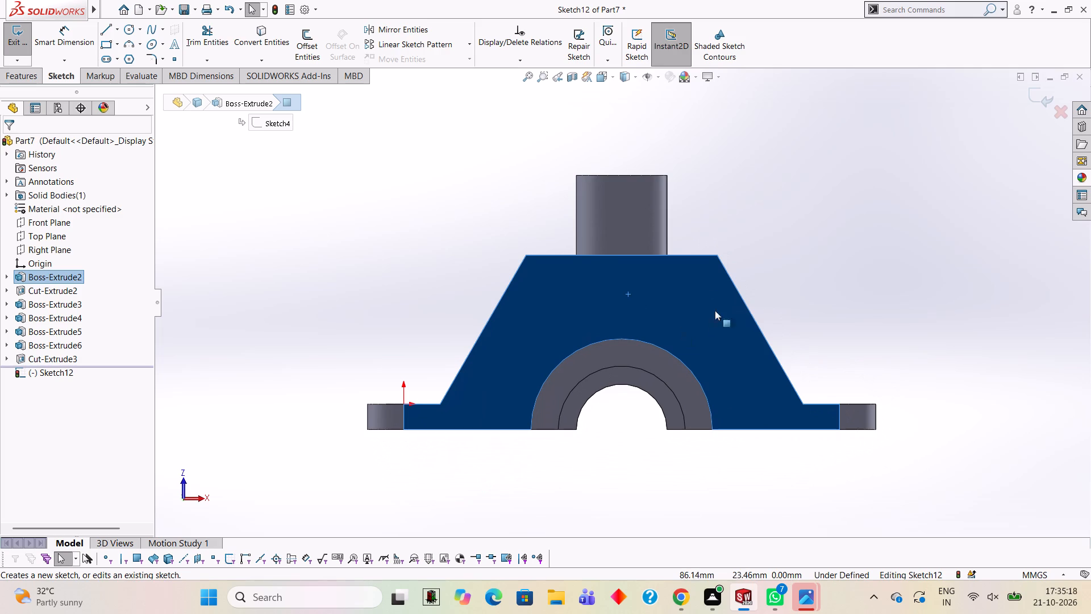
left_click(109, 24)
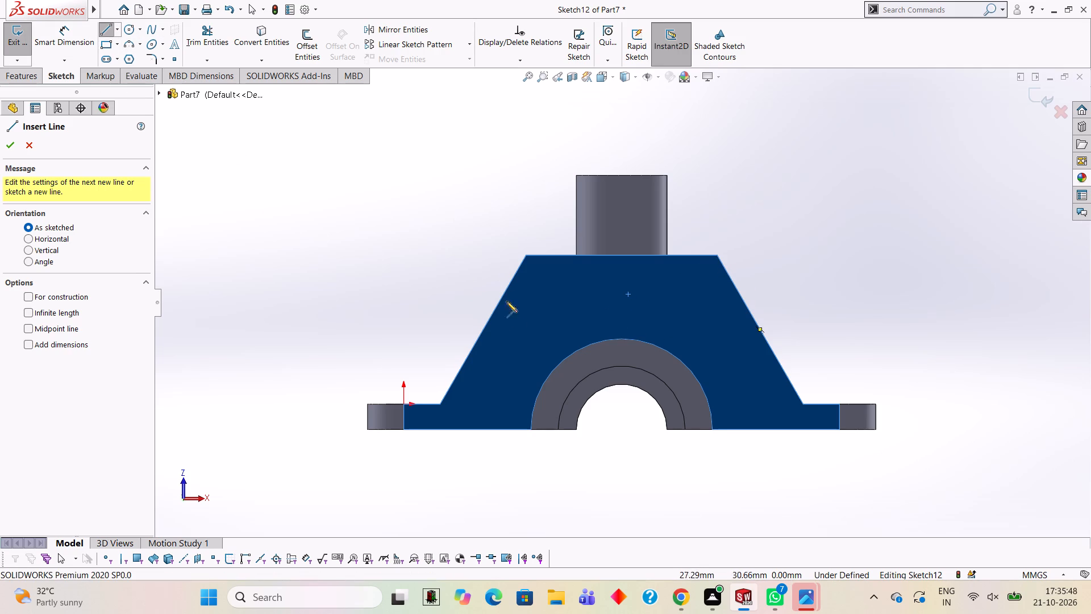
left_click(622, 429)
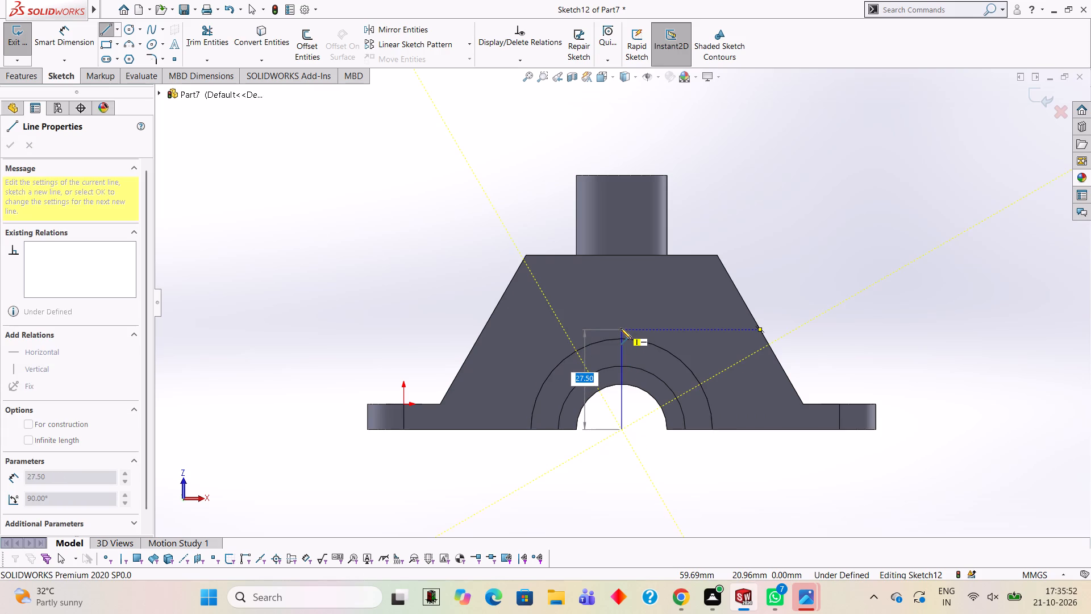
type("70")
key("Return")
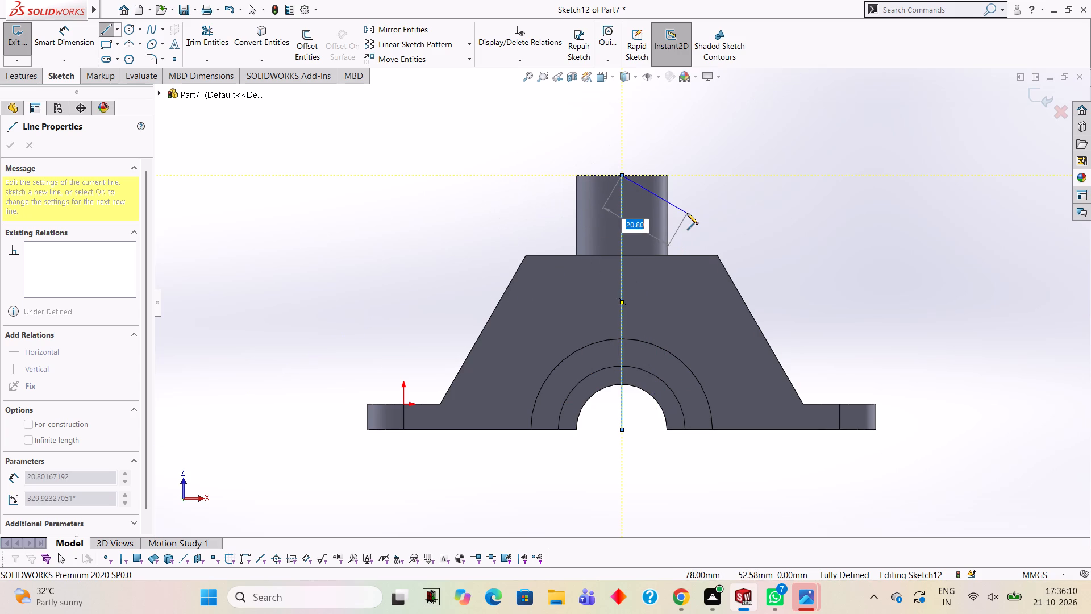
Sketch a trapezoid enclosing the cylinder, from its 25 mm wide top edge down to the block's top corners about 52.66 mm apart.
left_click(667, 174)
left_click(718, 255)
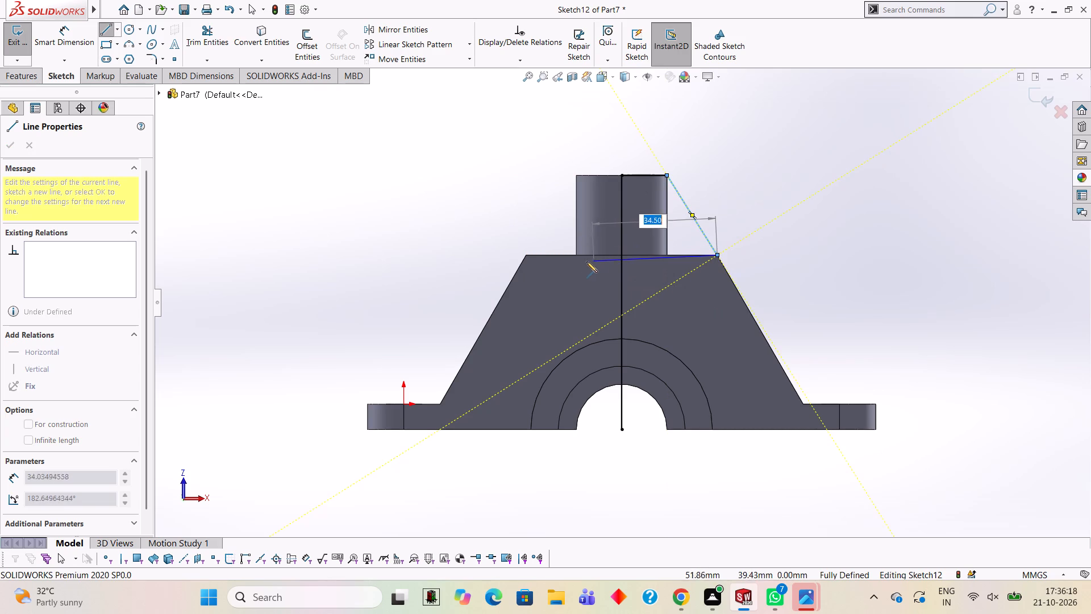
left_click(526, 253)
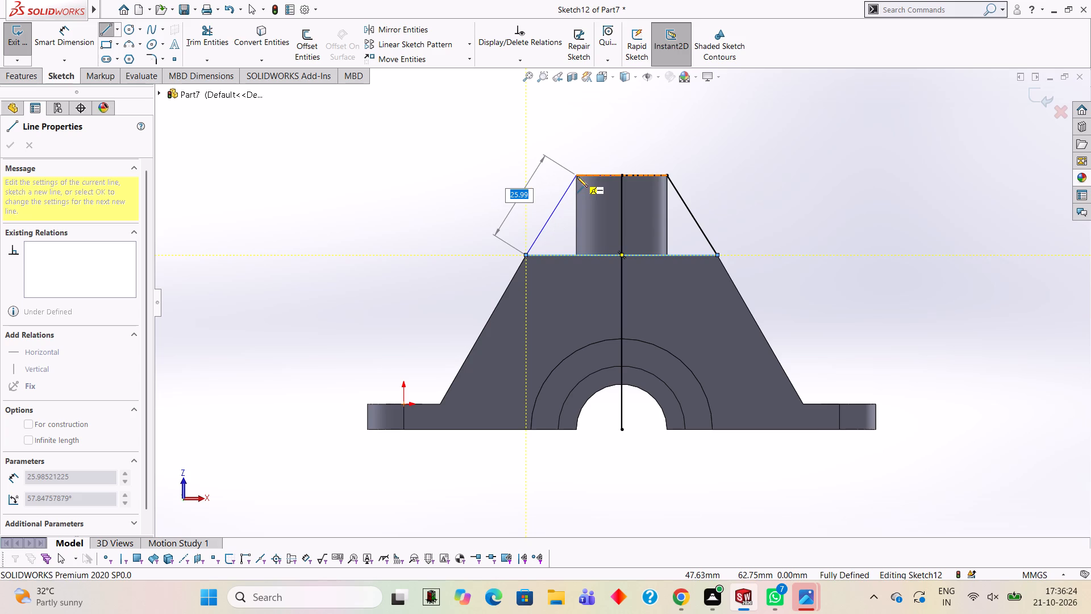
left_click(577, 176)
left_click(619, 176)
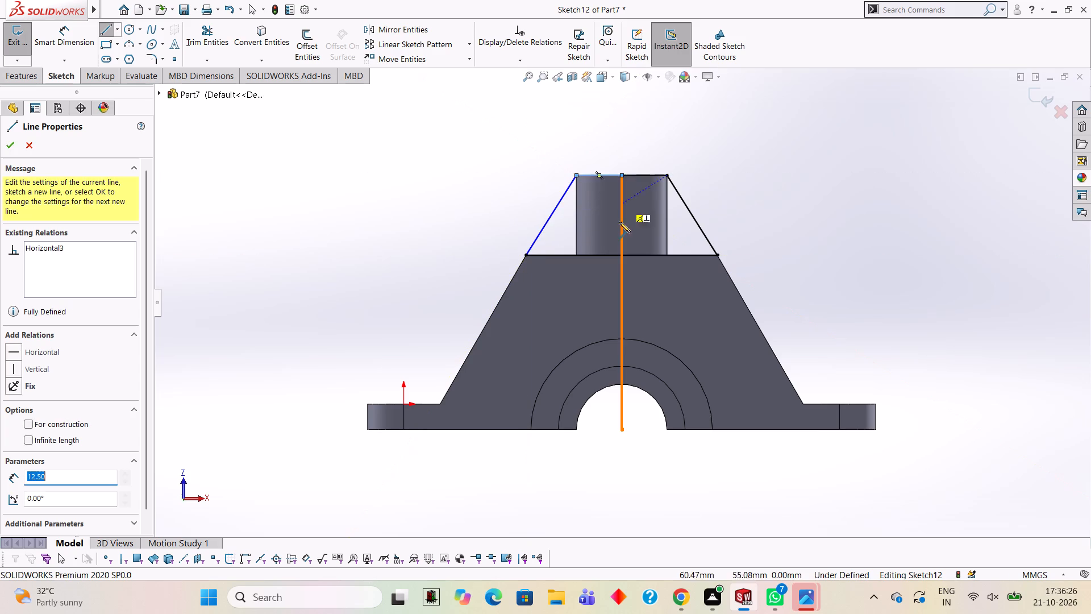
key("Escape")
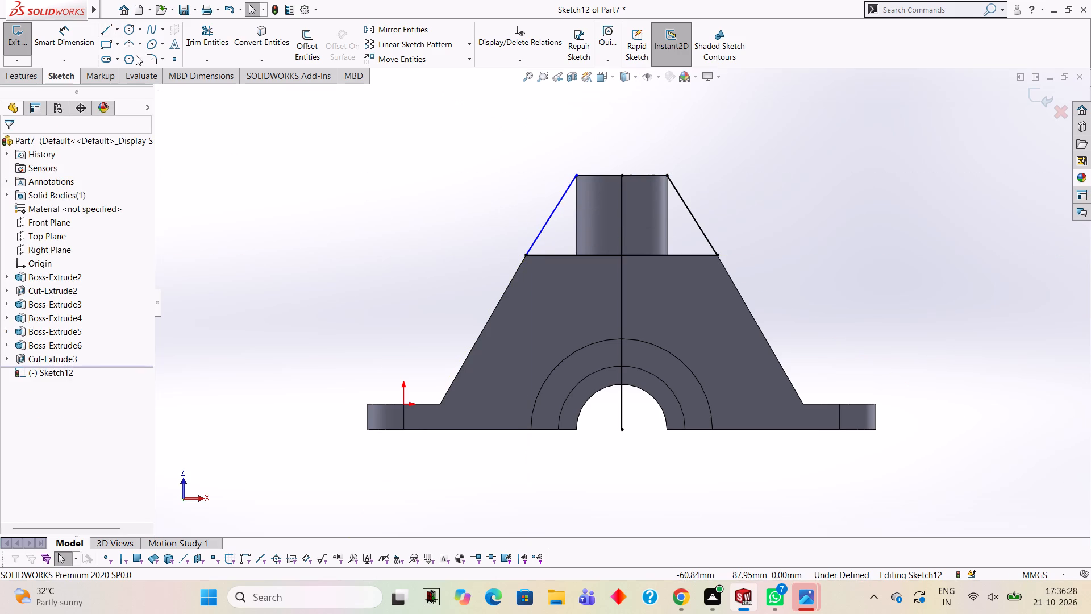
Trim away the vertical centre line, both inside and below the trapezoid.
left_click(216, 48)
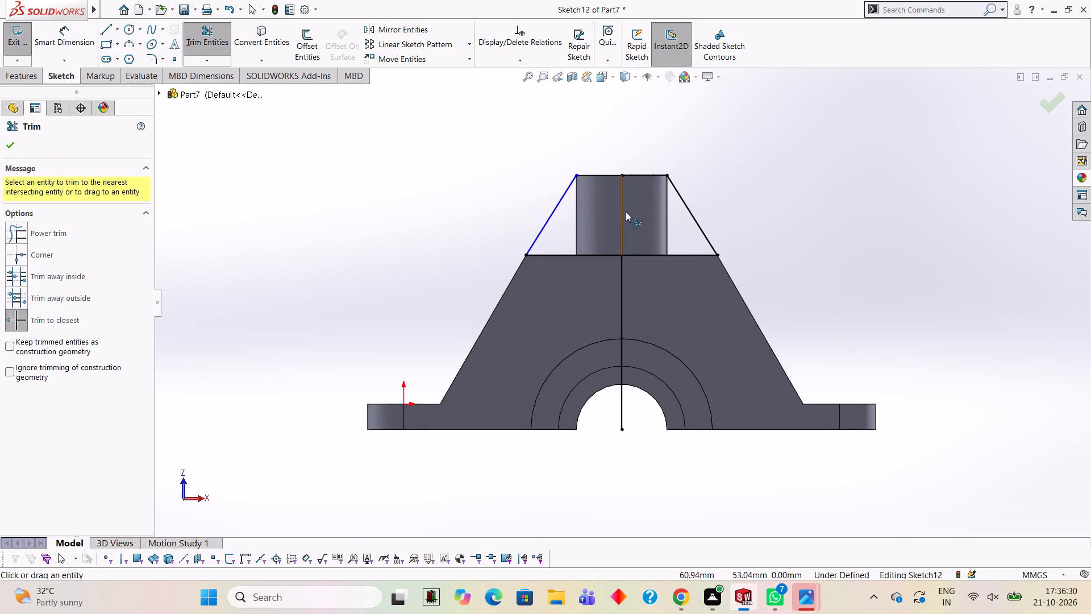
left_click(621, 211)
left_click(622, 282)
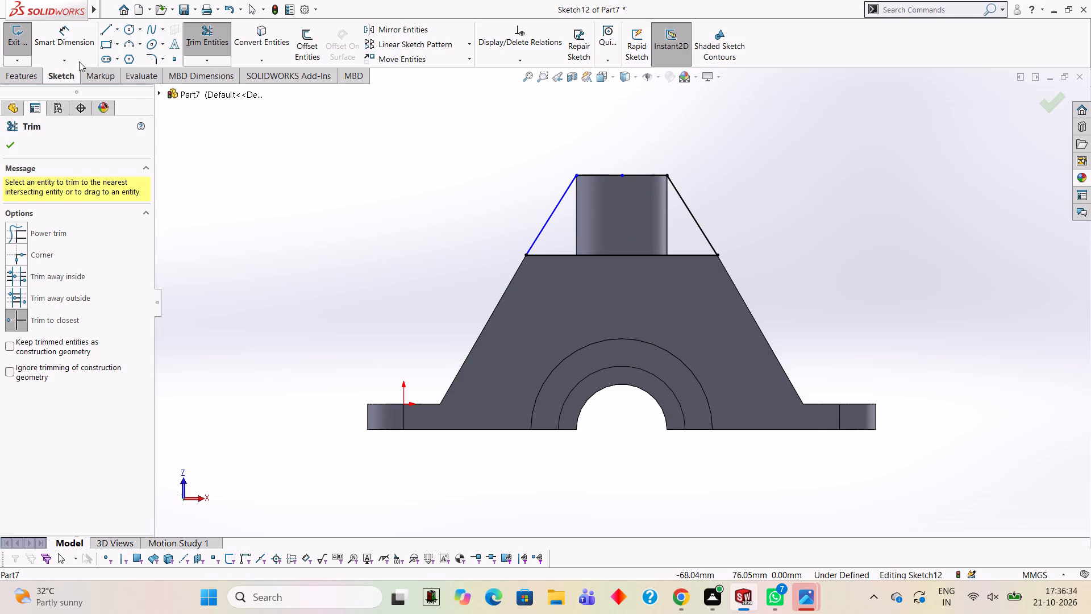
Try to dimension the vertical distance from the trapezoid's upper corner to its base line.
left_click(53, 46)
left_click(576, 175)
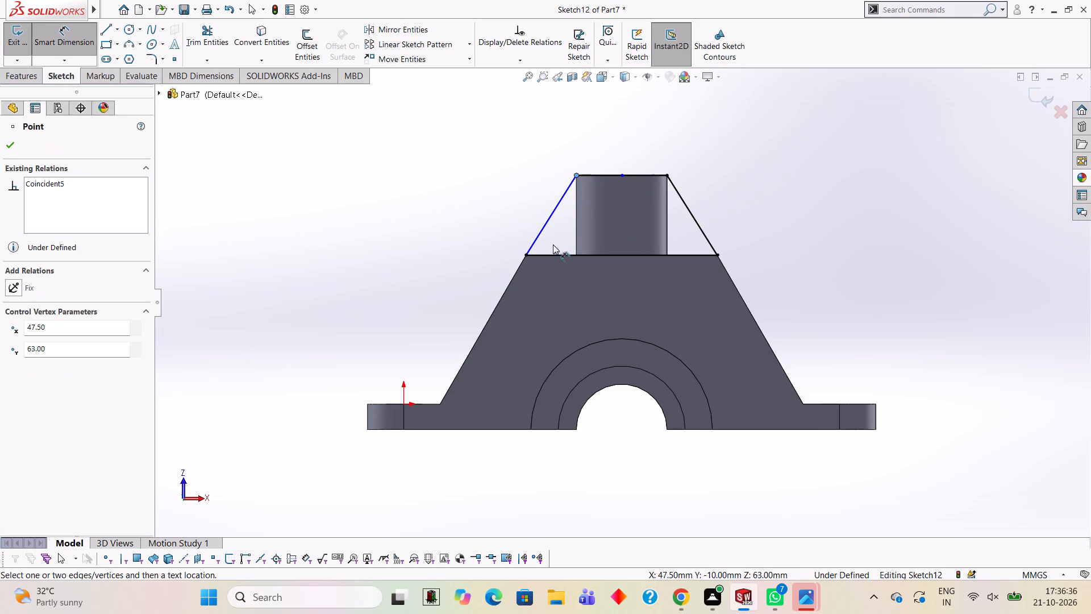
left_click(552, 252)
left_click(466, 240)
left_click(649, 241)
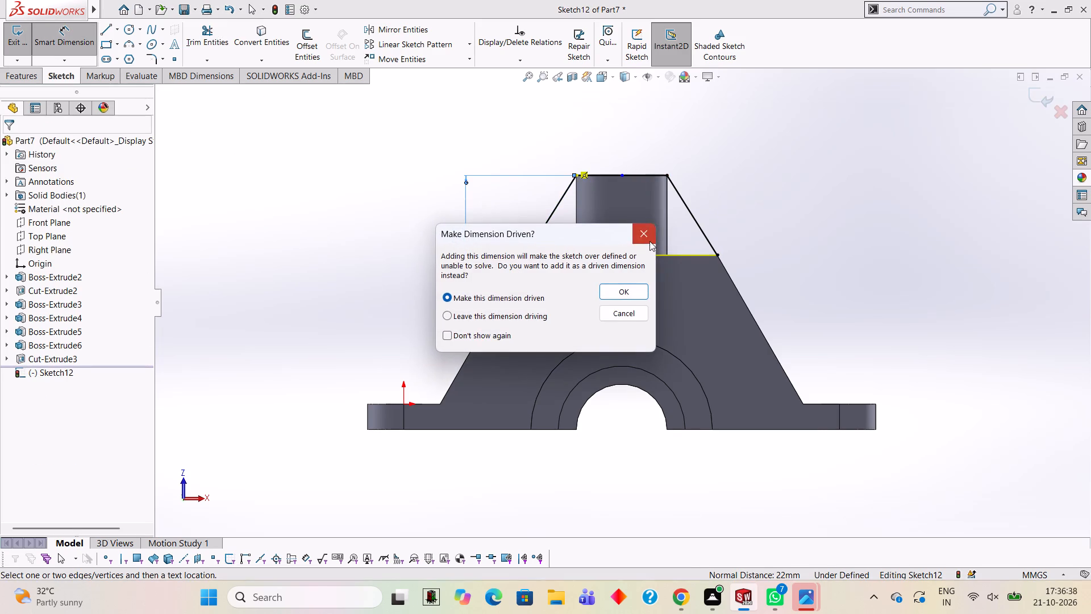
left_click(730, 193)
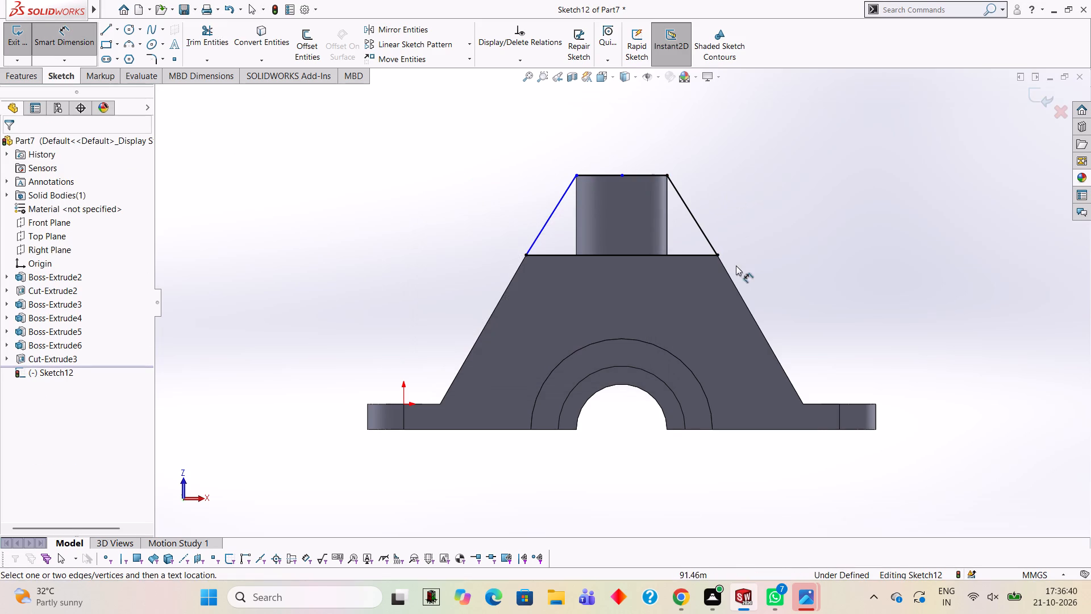
Extrude the trapezoid as a merged boss with a 28 mm blind depth, reversed toward the block around the cylinder.
left_click(26, 74)
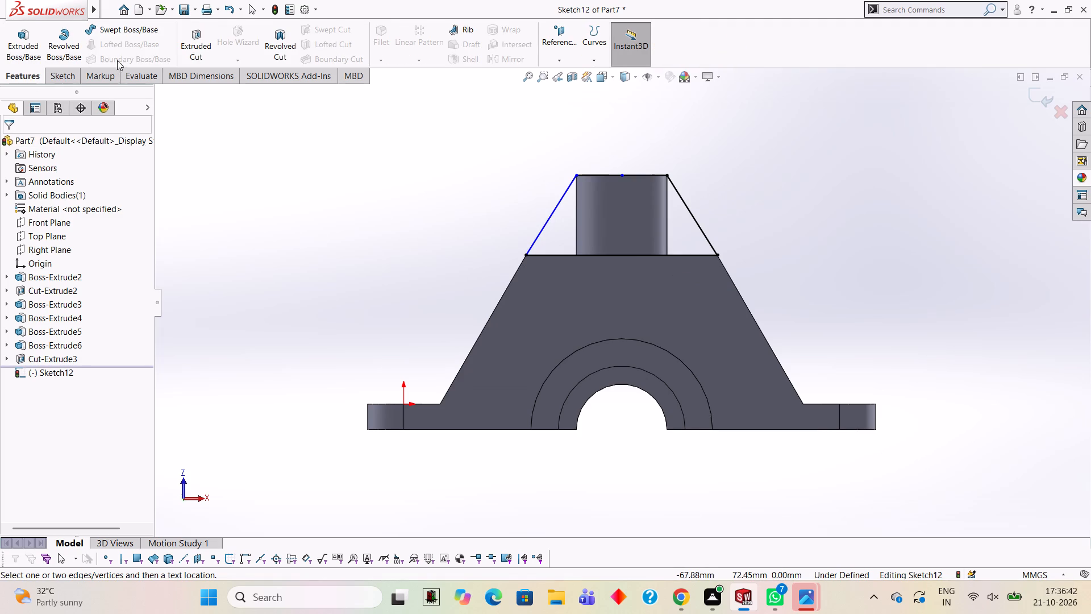
left_click(23, 39)
middle_click_drag(369, 182, 384, 331)
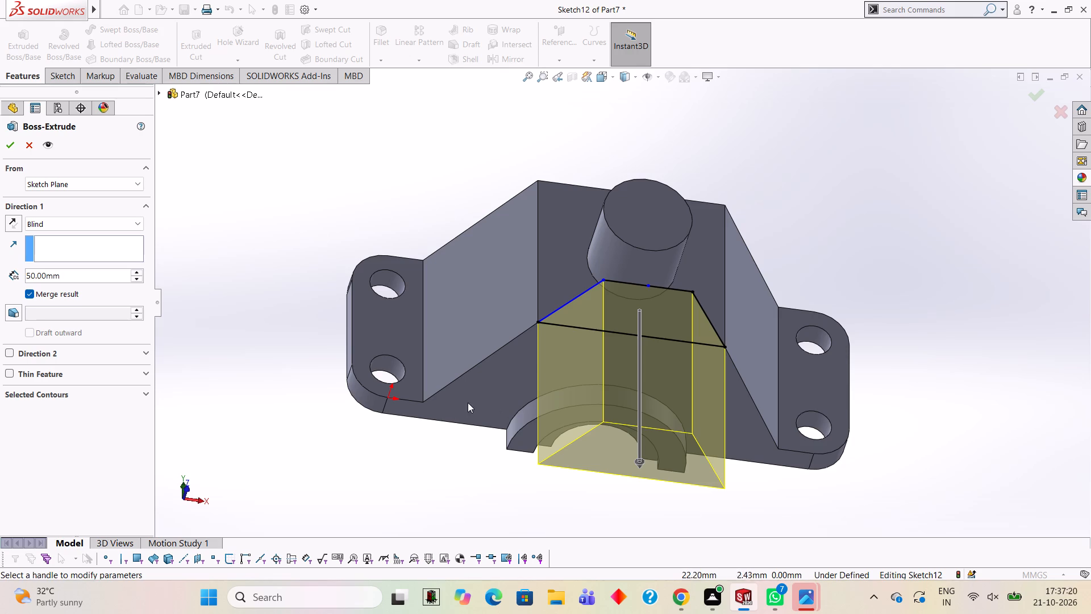
left_click(97, 276)
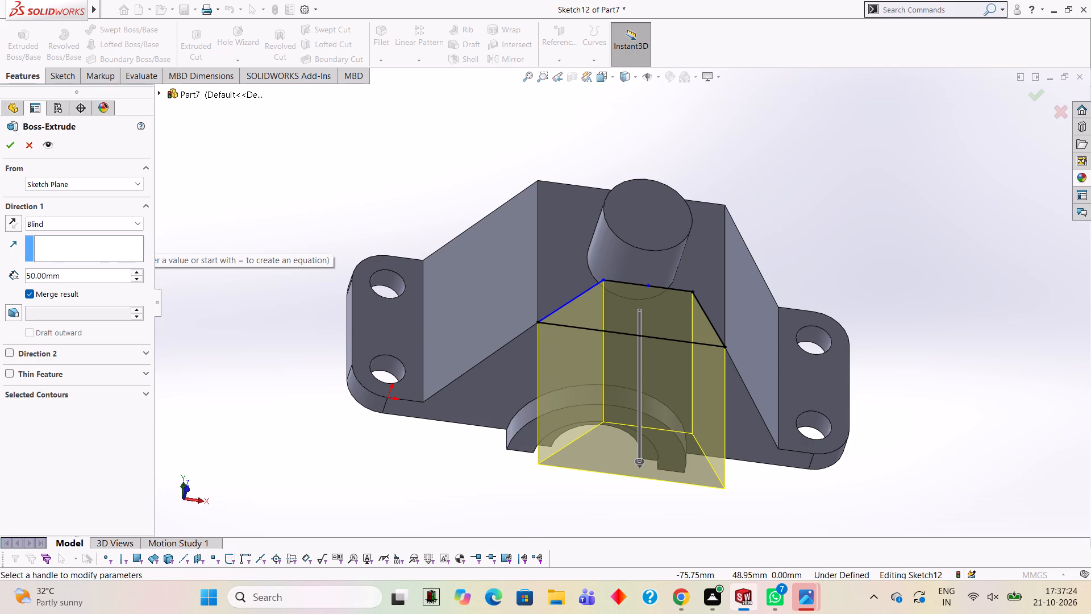
key("BackSpace")
key("BackSpace")
key("BackSpace")
key("BackSpace")
key("BackSpace")
key("BackSpace")
key("BackSpace")
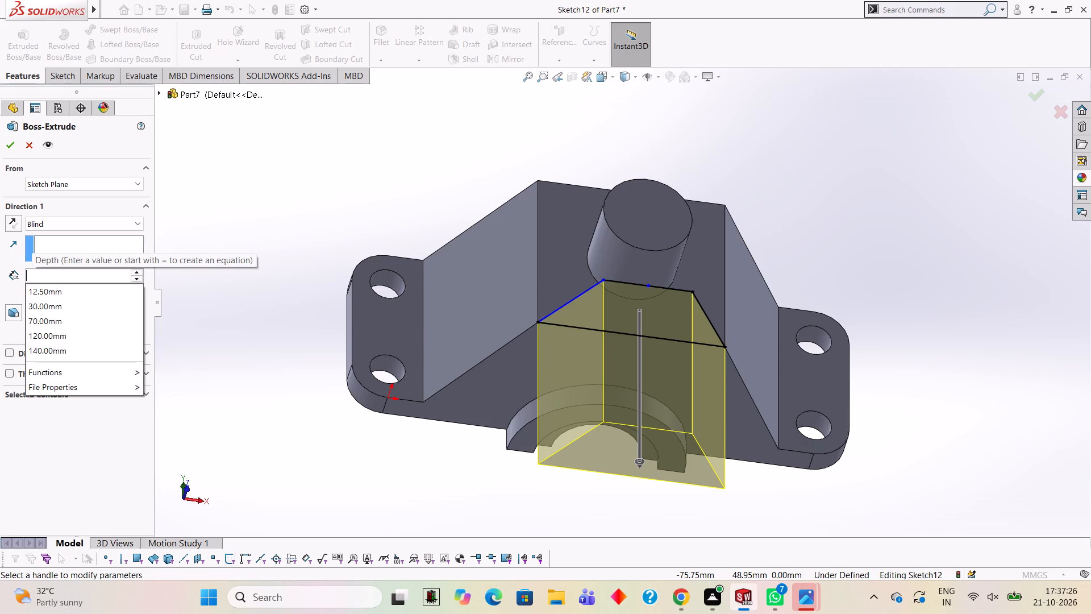
type("28")
key("Return")
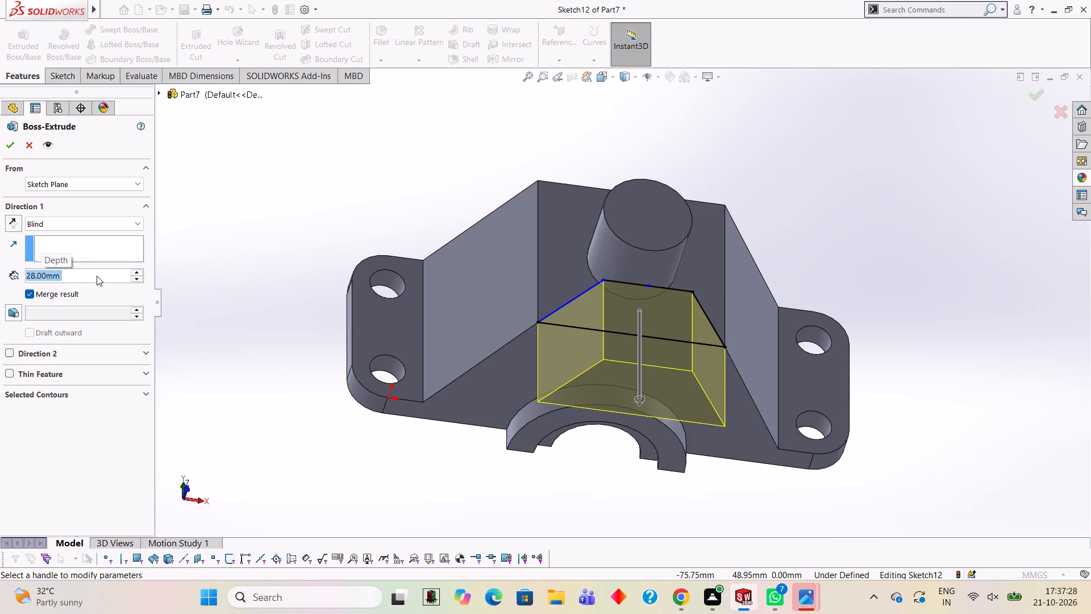
left_click(10, 225)
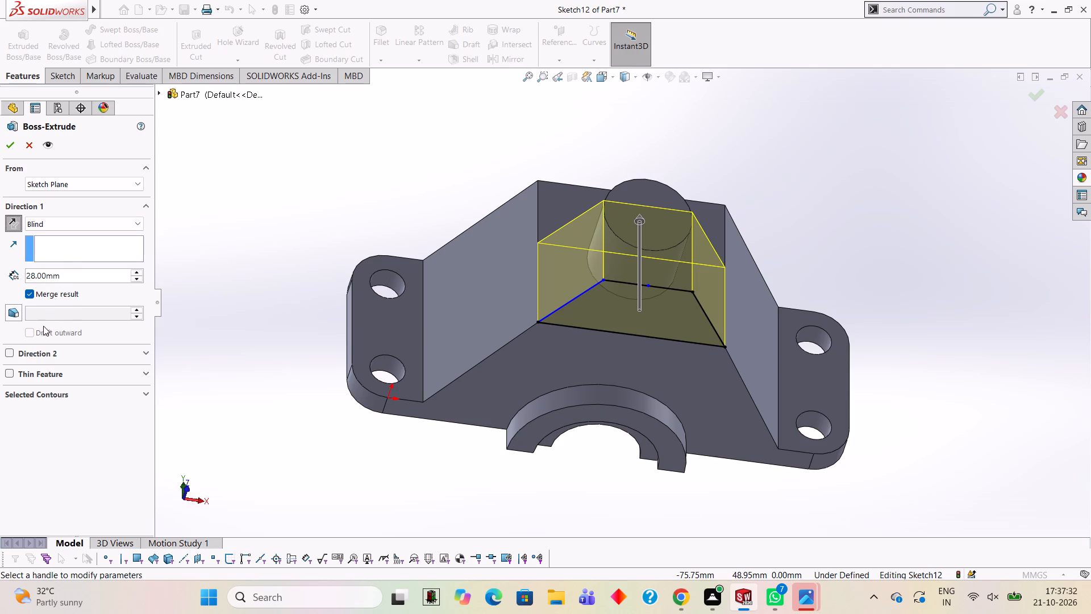
left_click(10, 144)
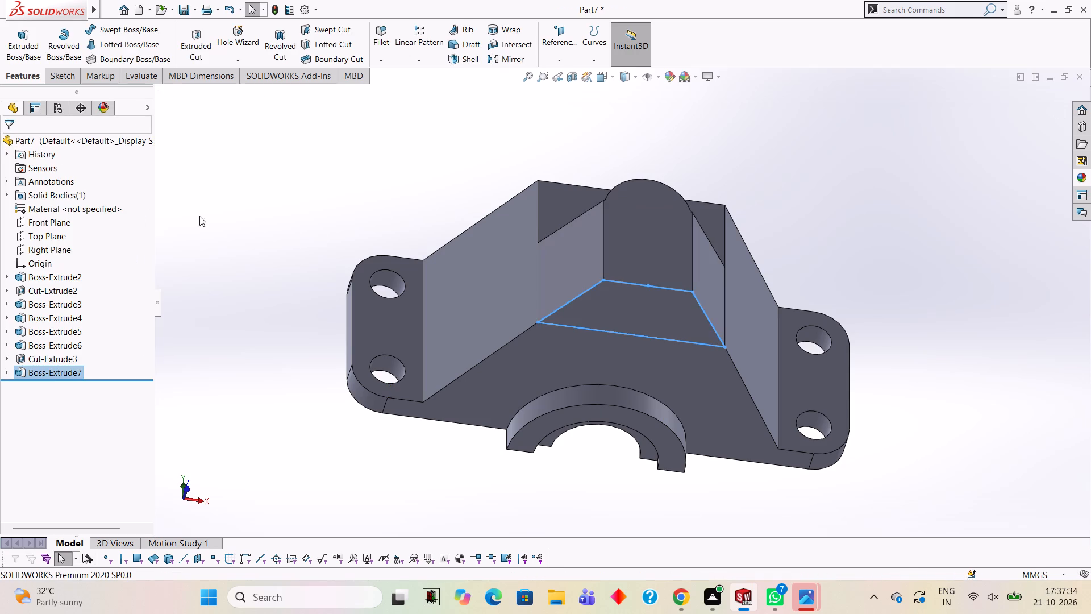
left_click(223, 219)
Sketch a closed trapezoid on the front face over the upper extension, 25 mm wide on top and about 52.66 mm at its base.
middle_click_drag(301, 259, 377, 377)
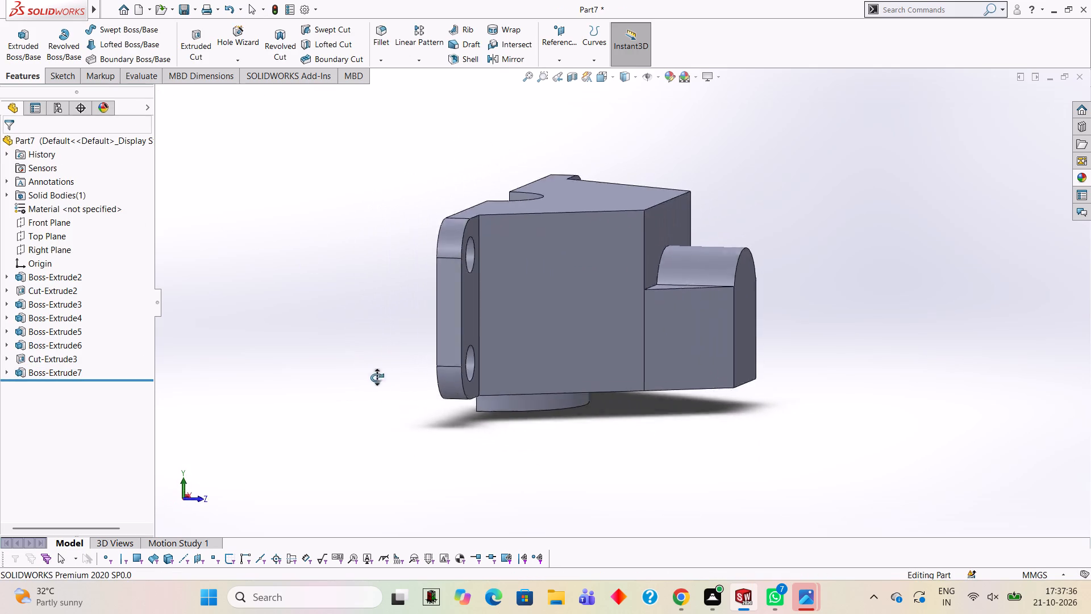
middle_click_drag(377, 377, 347, 330)
middle_click_drag(593, 358, 519, 221)
left_click(597, 270)
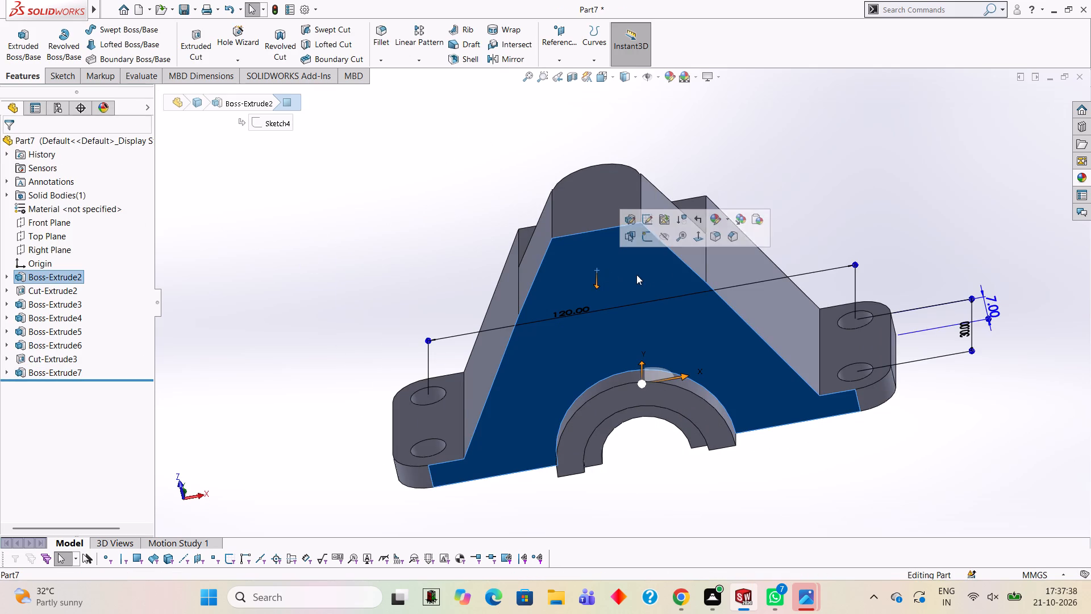
left_click(649, 238)
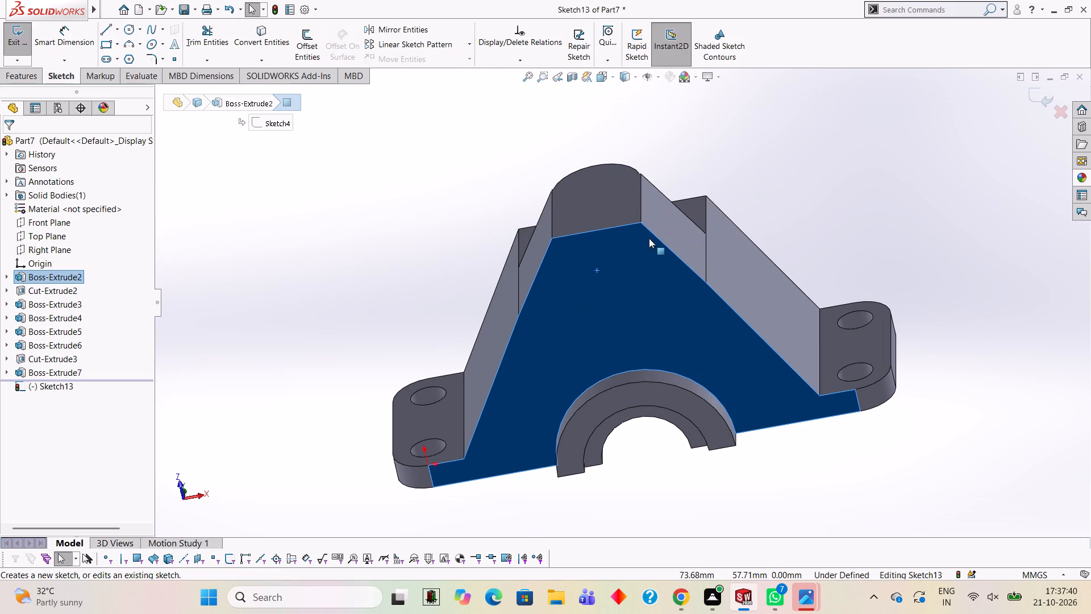
key("ctrl+8")
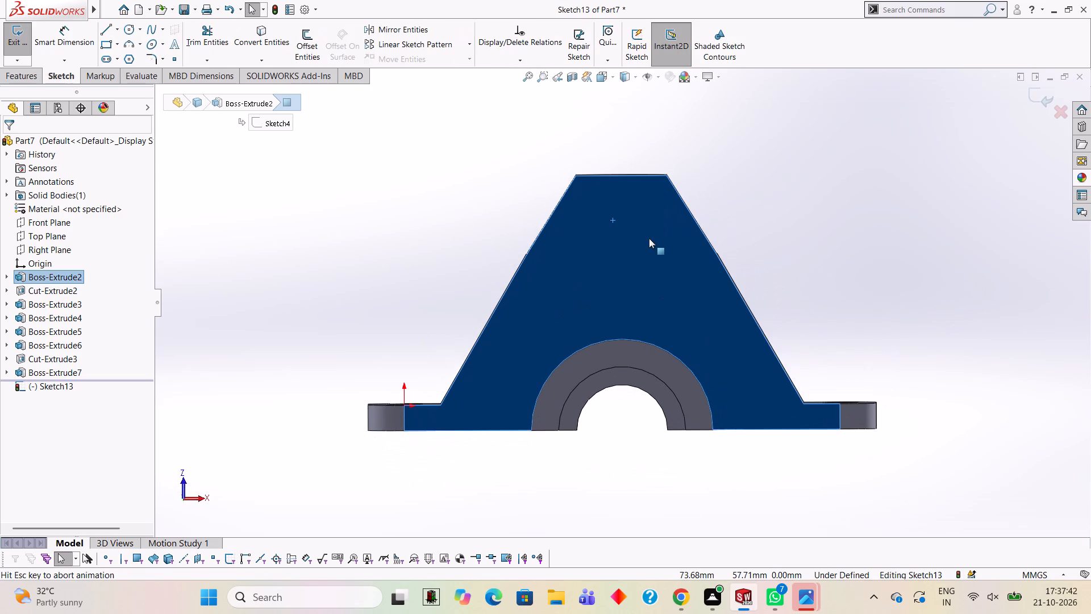
left_click(111, 33)
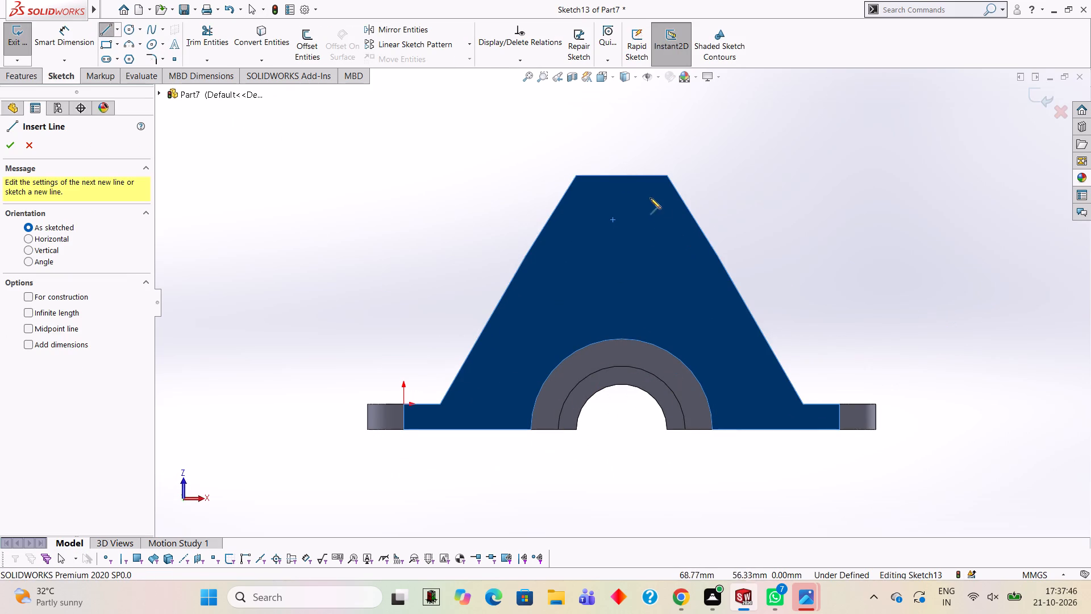
left_click(621, 176)
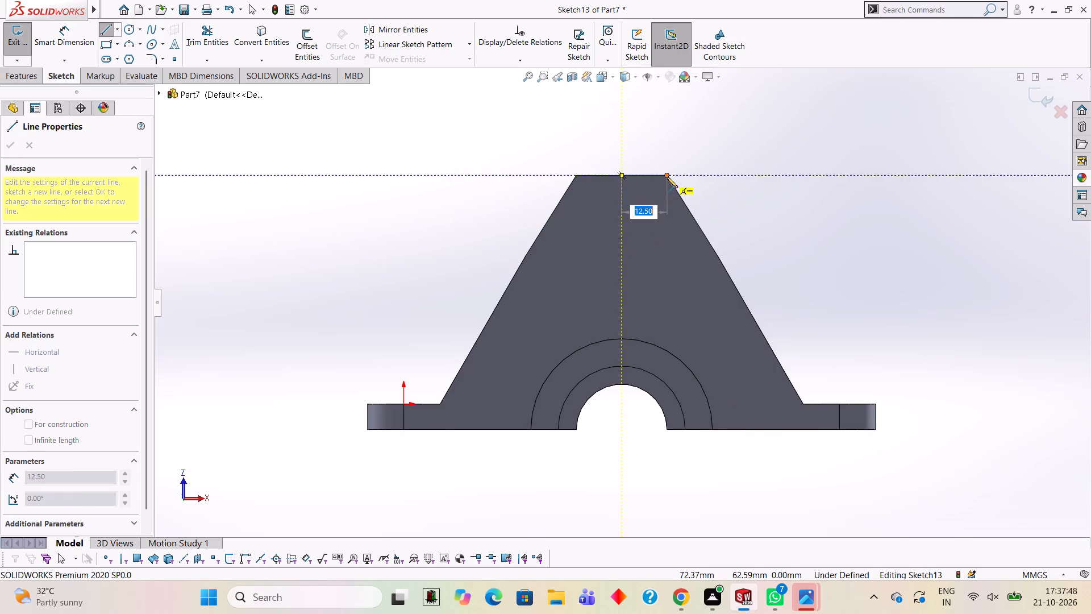
left_click(667, 177)
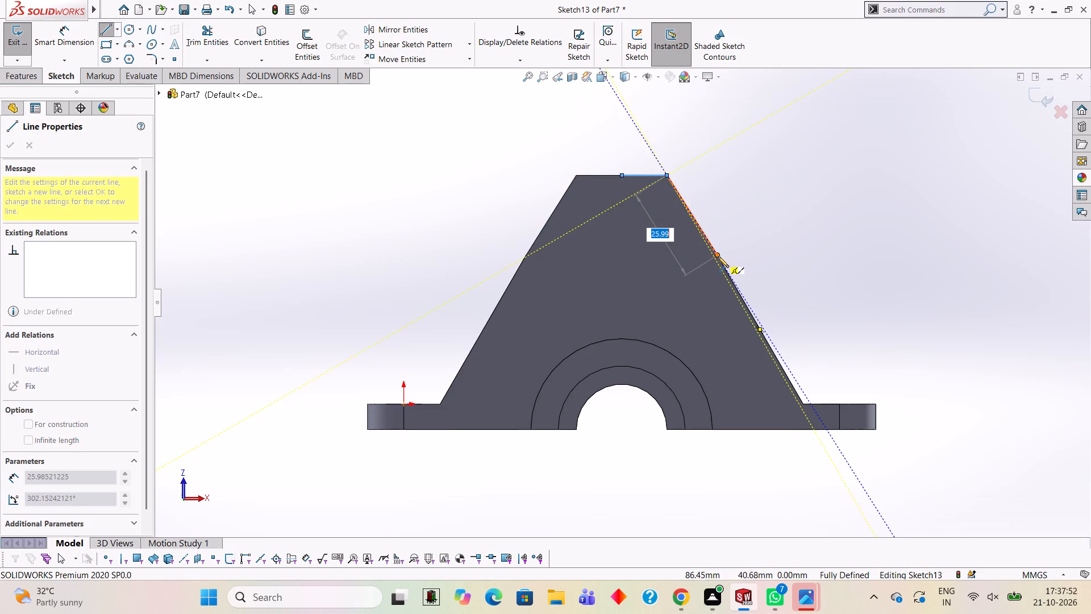
left_click(718, 256)
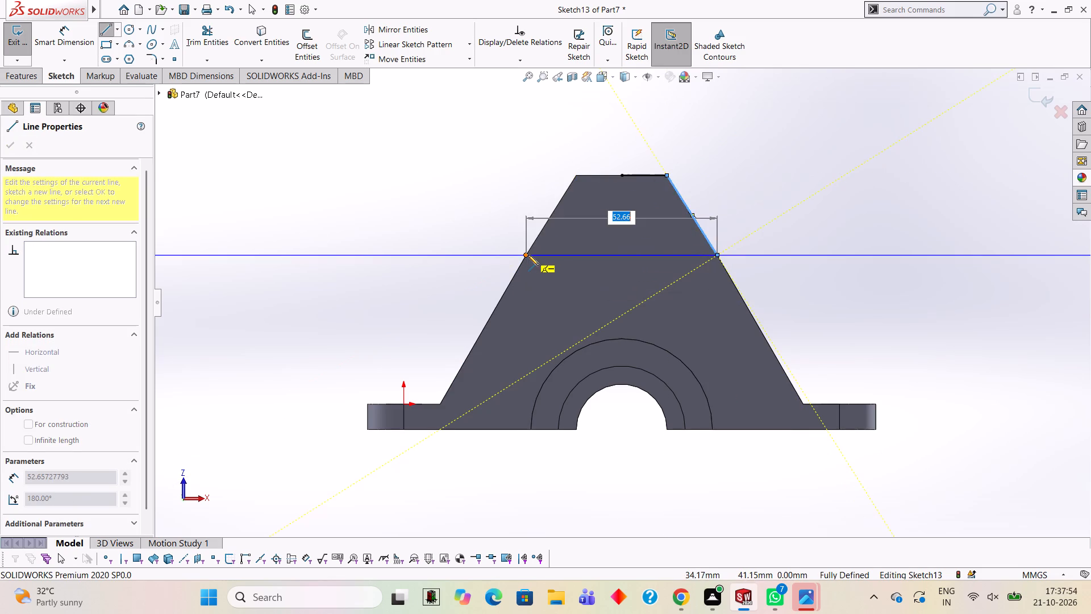
left_click(523, 255)
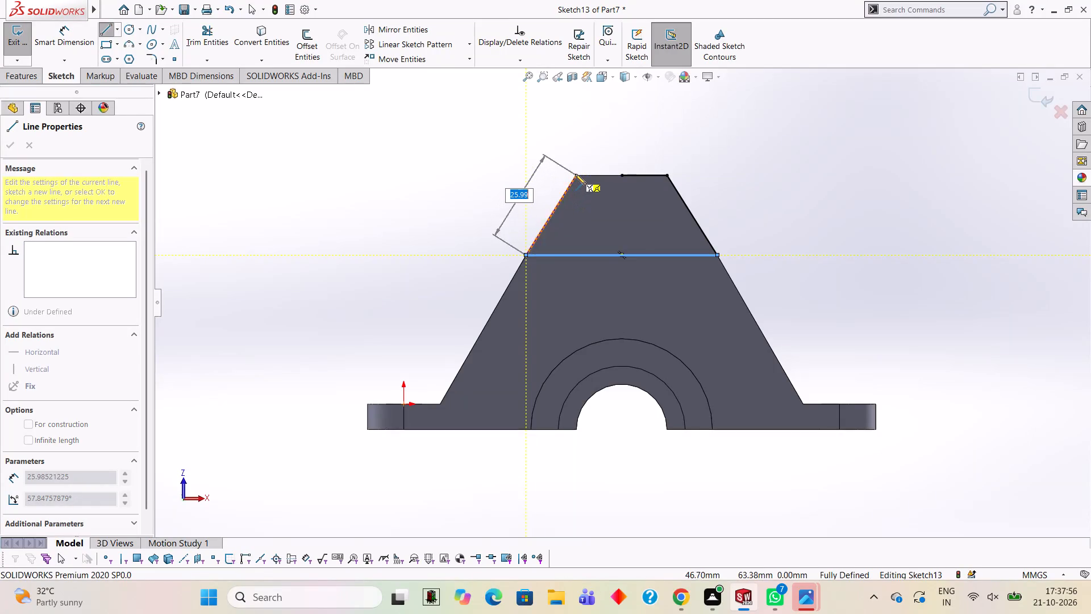
left_click(575, 174)
left_click(623, 174)
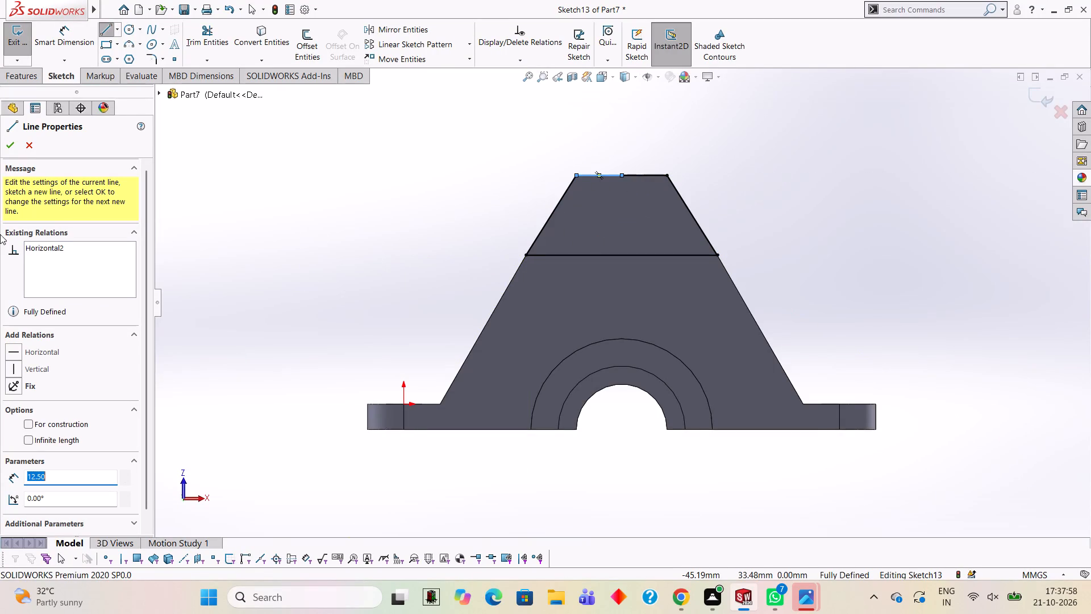
left_click(14, 152)
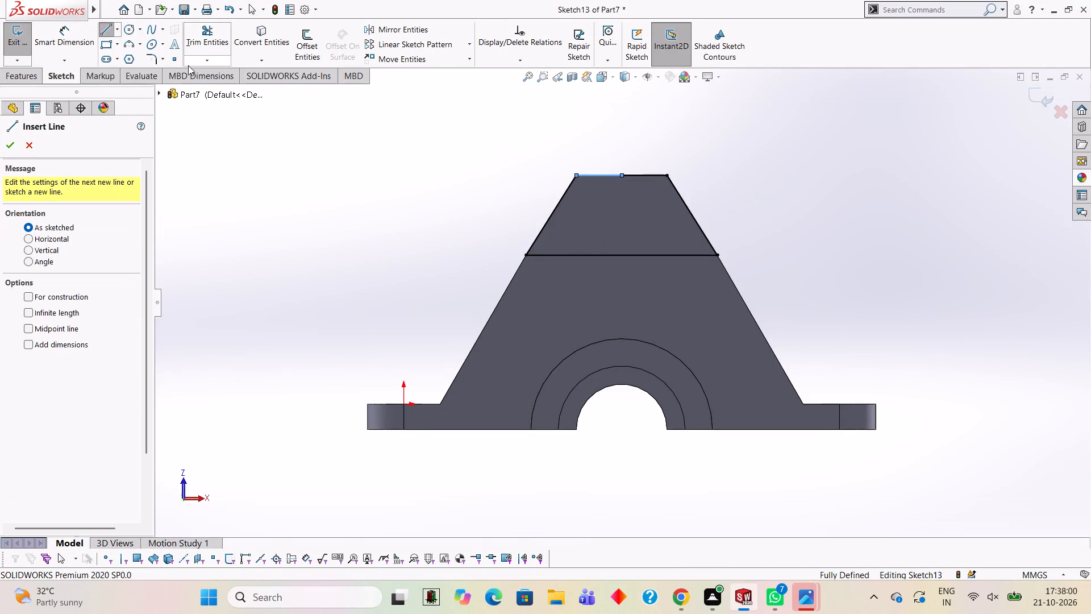
left_click(13, 144)
Cut-extrude the trapezoid sketch into the upper extension to a blind depth of 20 mm.
left_click(14, 78)
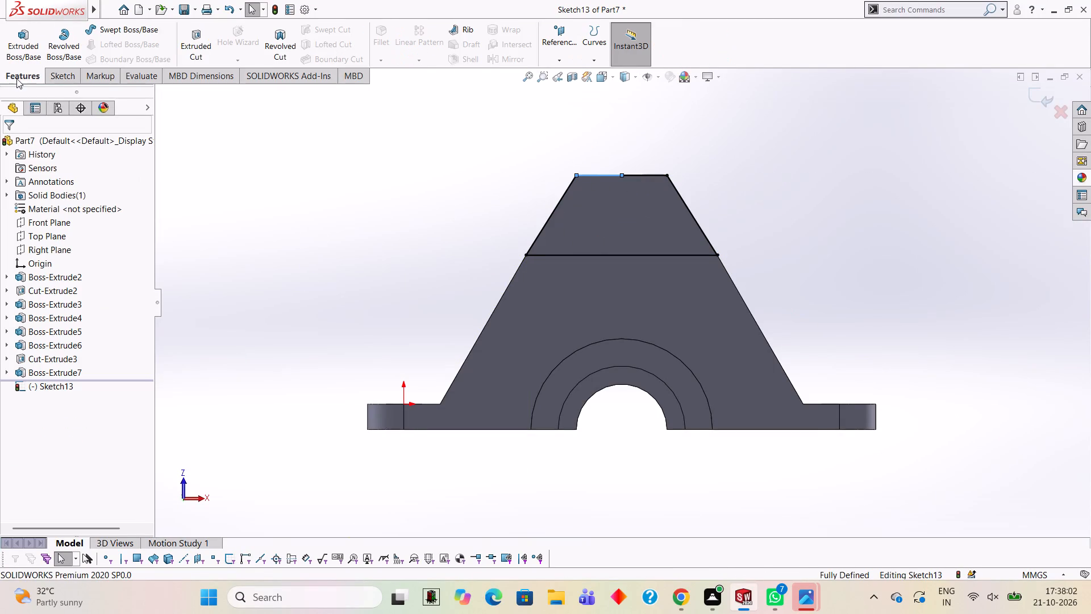
left_click(183, 43)
middle_click_drag(303, 234, 336, 333)
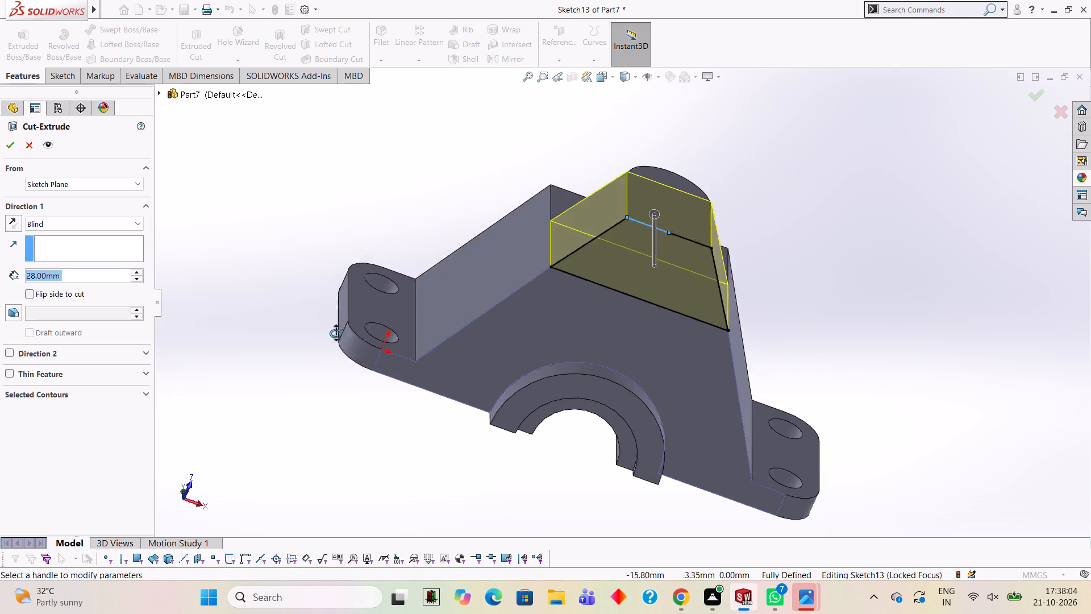
middle_click_drag(336, 333, 339, 420)
left_click(107, 271)
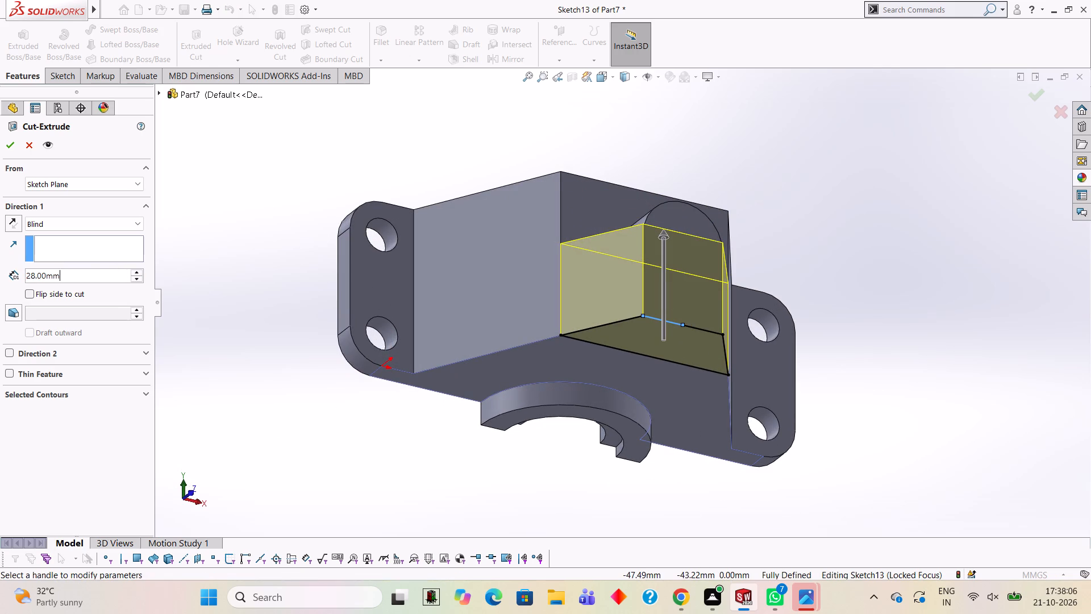
key("BackSpace")
key("BackSpace")
key("BackSpace")
key("BackSpace")
key("BackSpace")
key("BackSpace")
key("BackSpace")
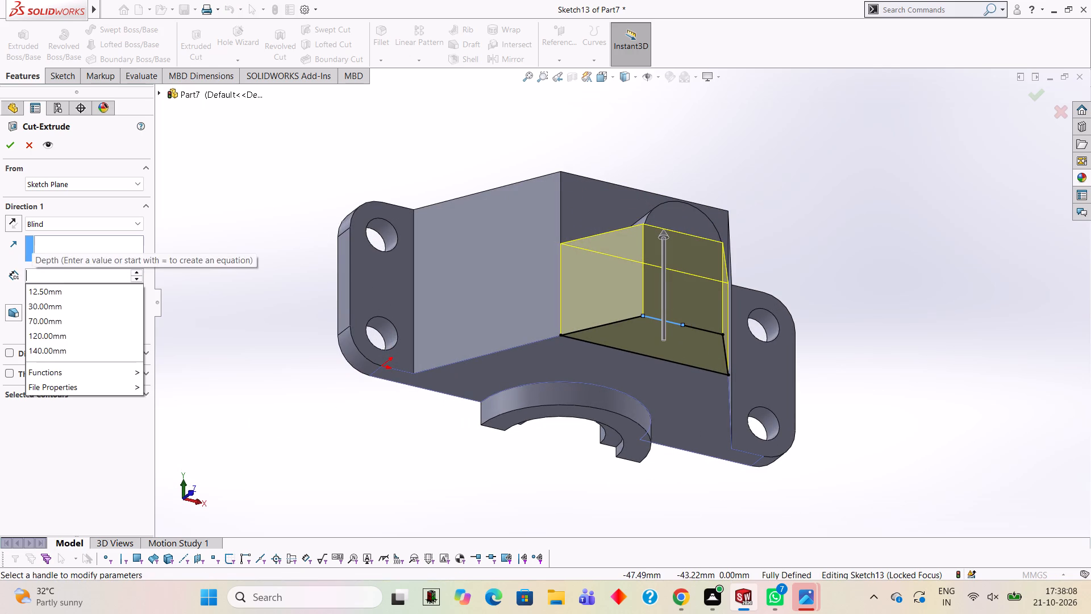
type("20")
key("Return")
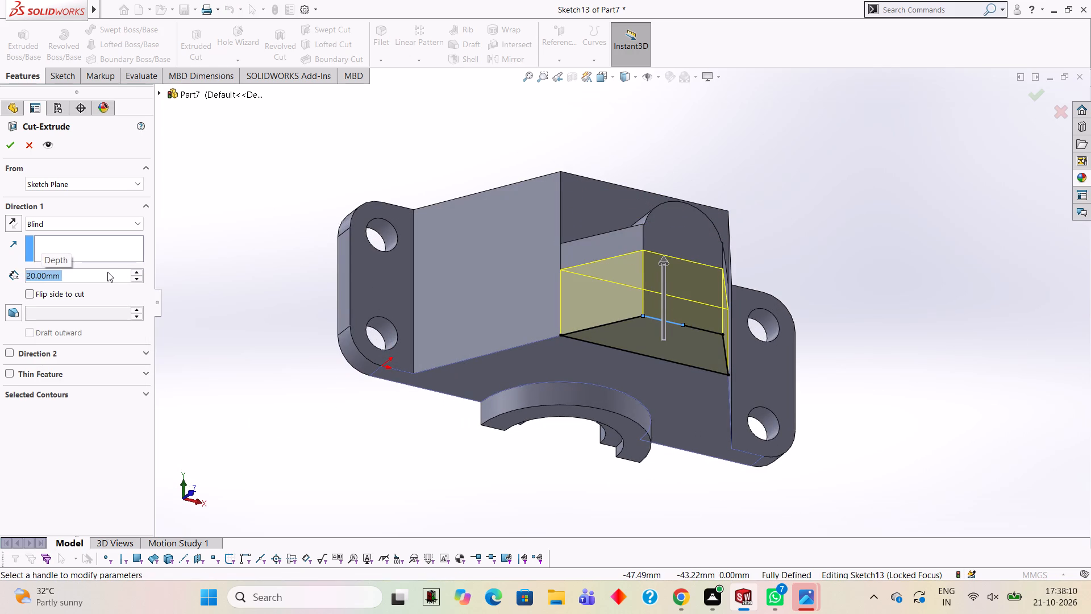
left_click(10, 150)
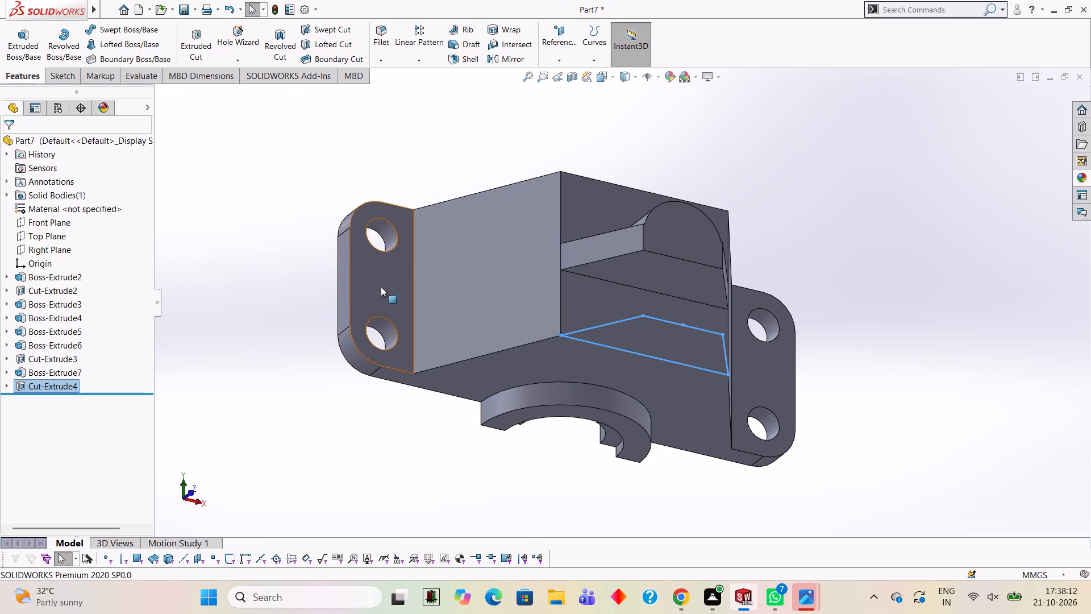
left_click(245, 234)
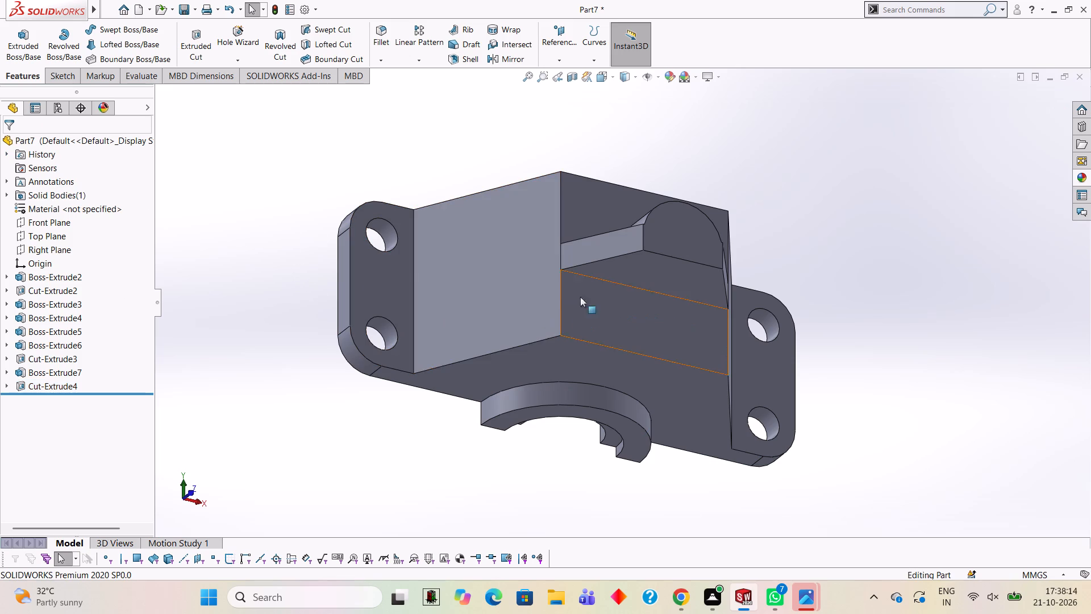
Start a sketch on the half-round boss's top face, viewed square-on, and set the Circle tool to add diameter dimensions.
middle_click_drag(621, 270, 600, 260)
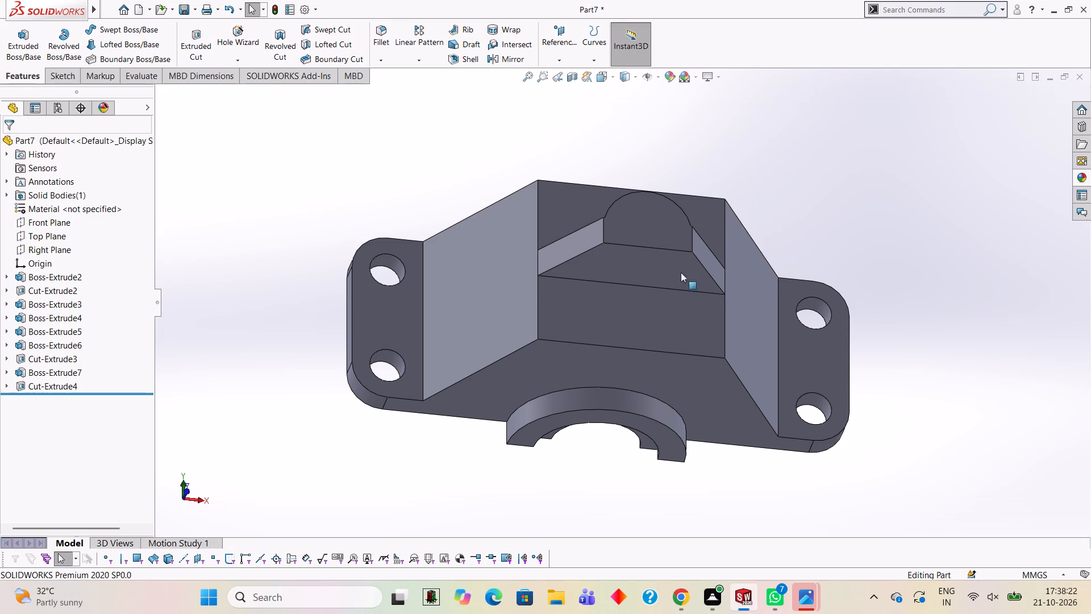
left_click(646, 224)
left_click(695, 189)
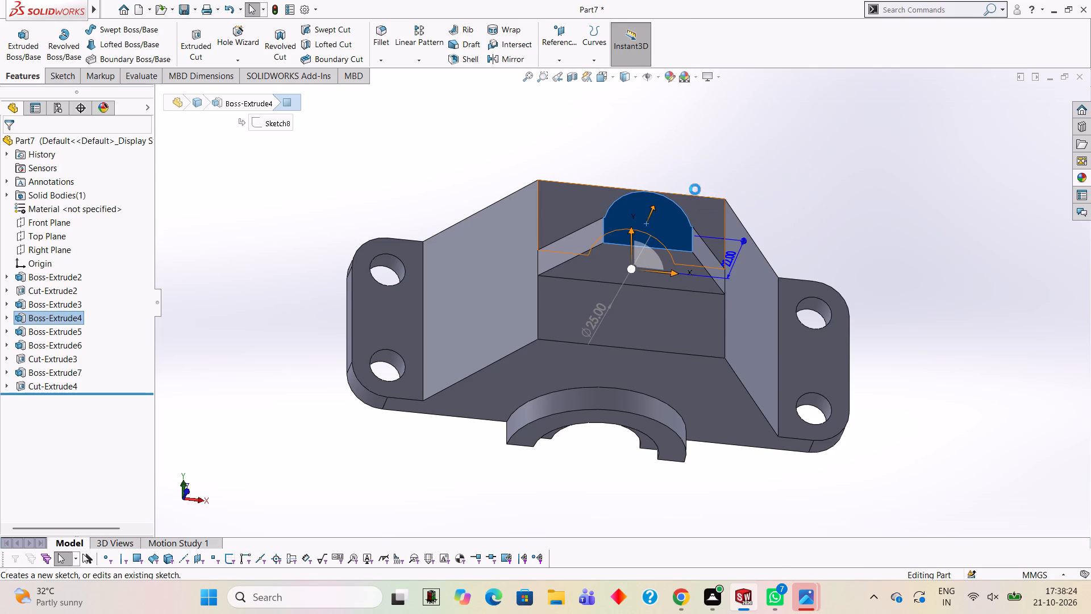
key("ctrl+8")
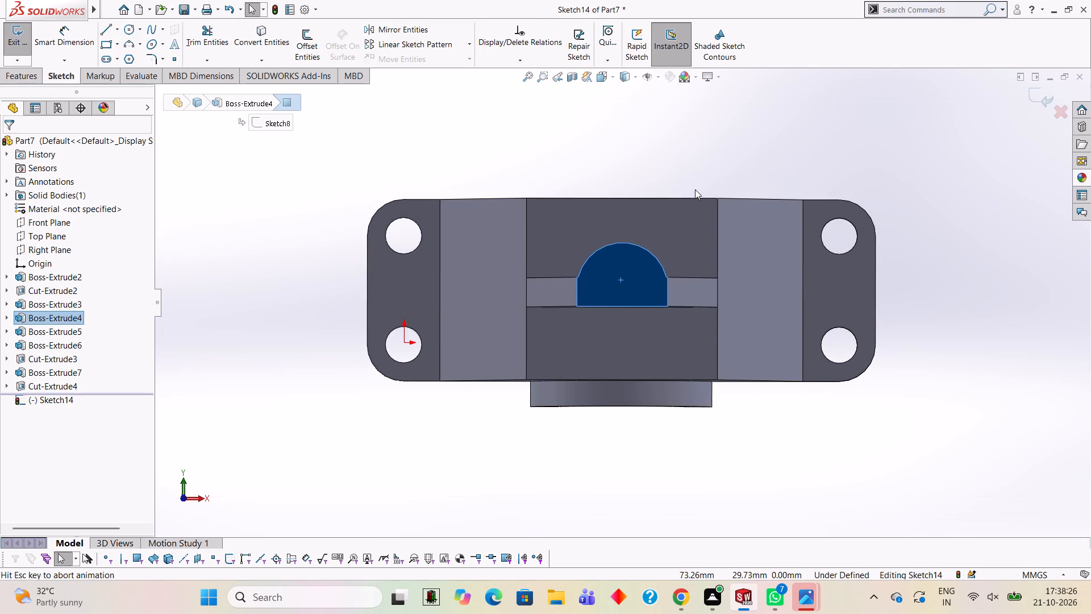
left_click(126, 27)
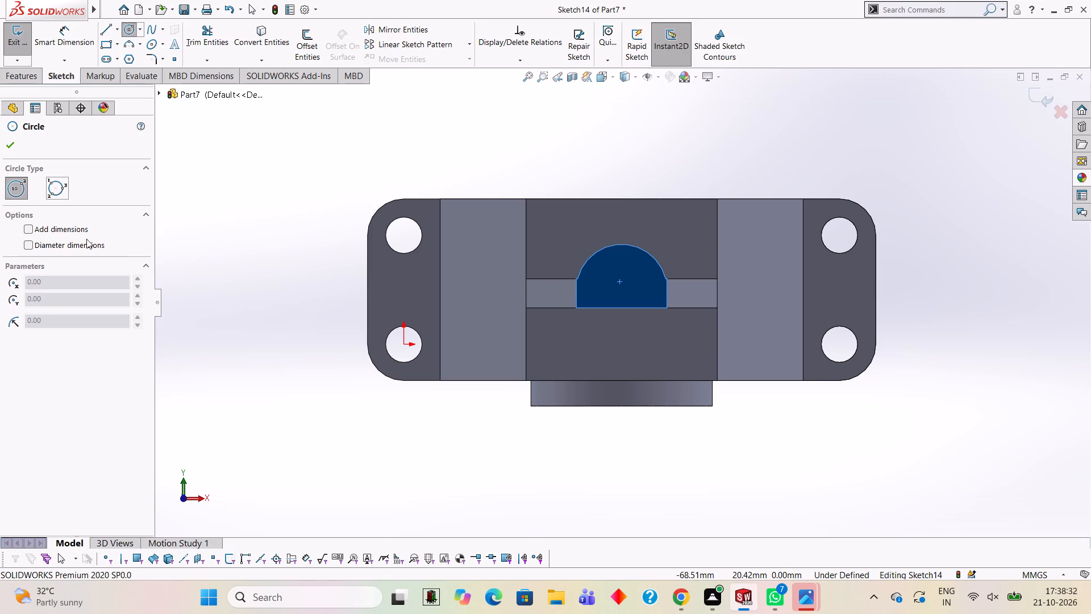
left_click(68, 230)
left_click(69, 243)
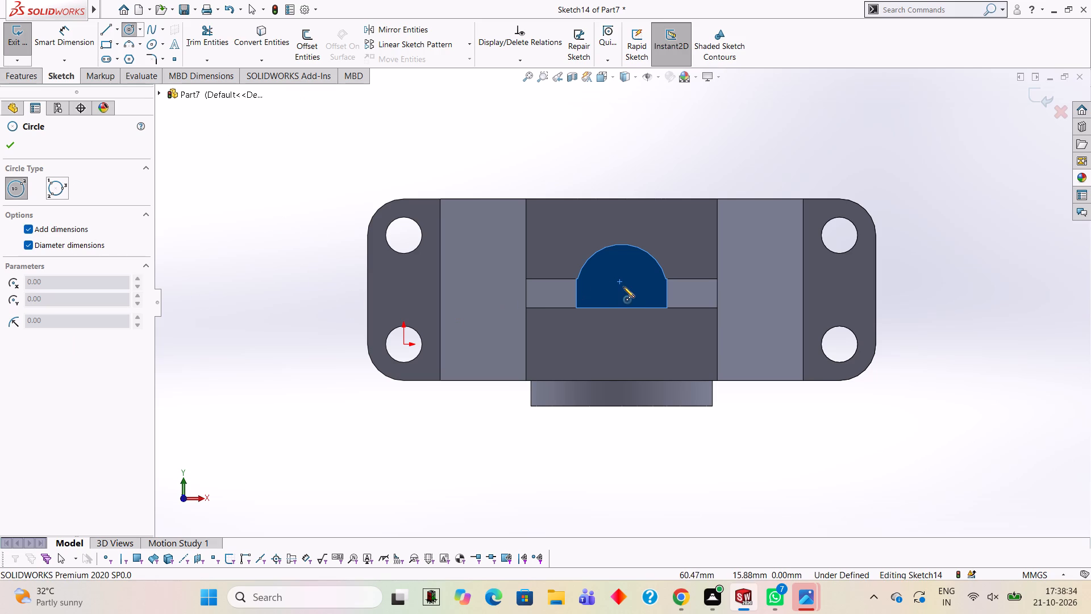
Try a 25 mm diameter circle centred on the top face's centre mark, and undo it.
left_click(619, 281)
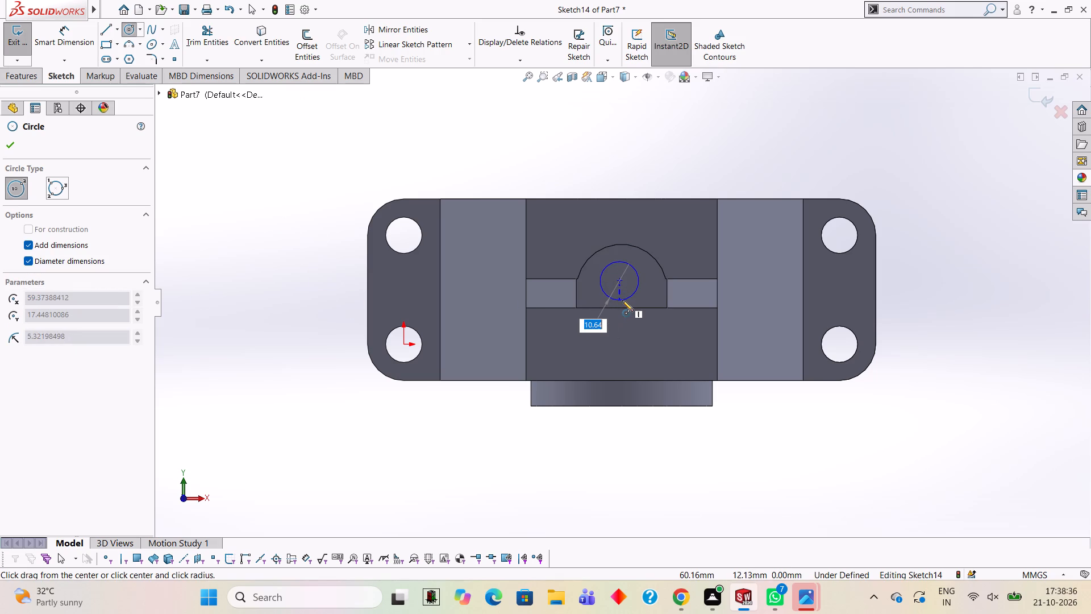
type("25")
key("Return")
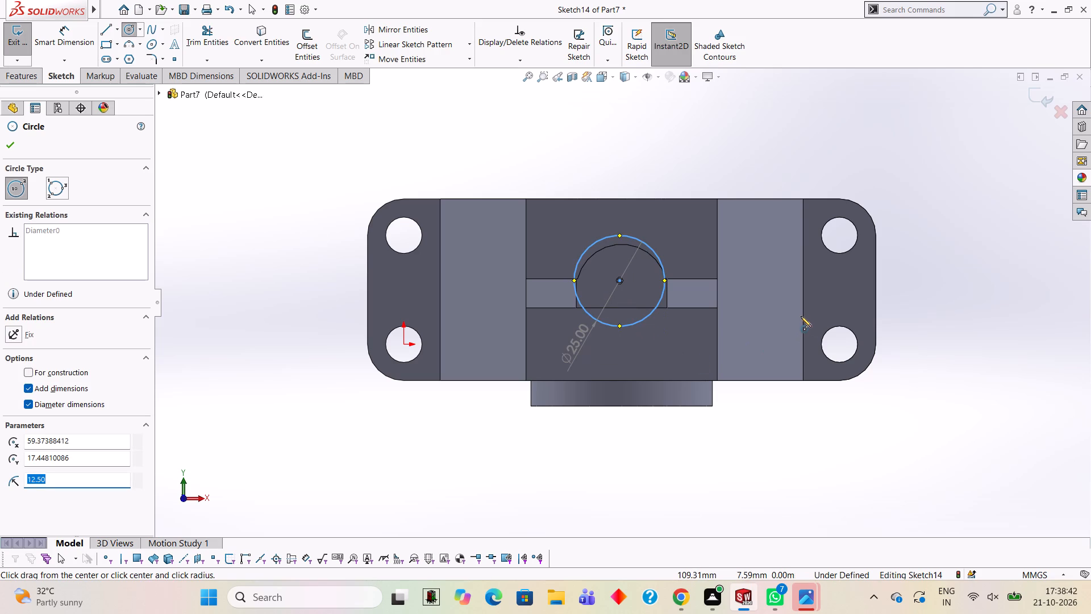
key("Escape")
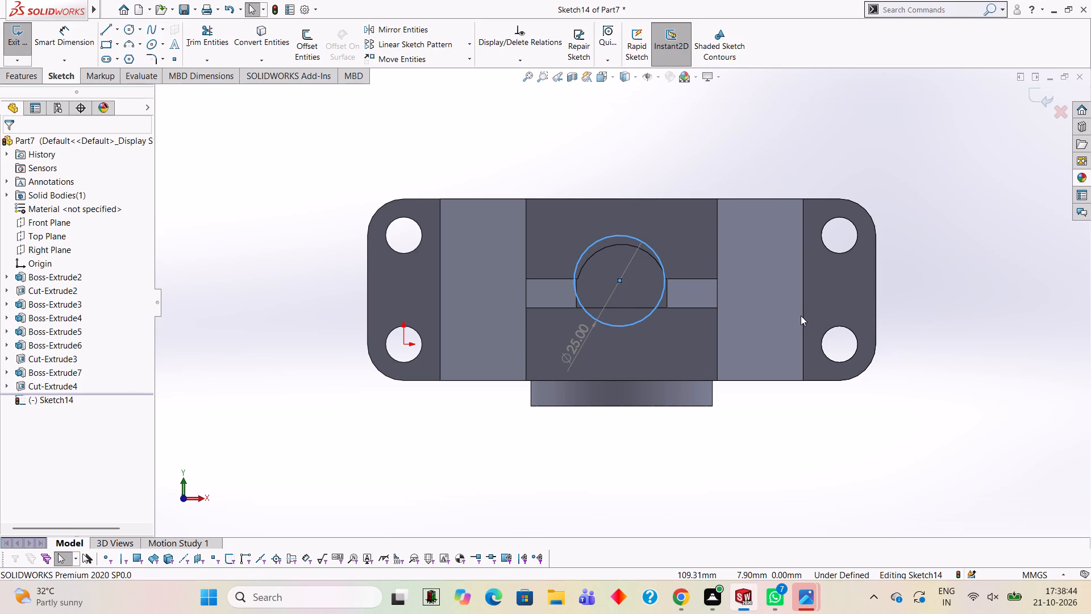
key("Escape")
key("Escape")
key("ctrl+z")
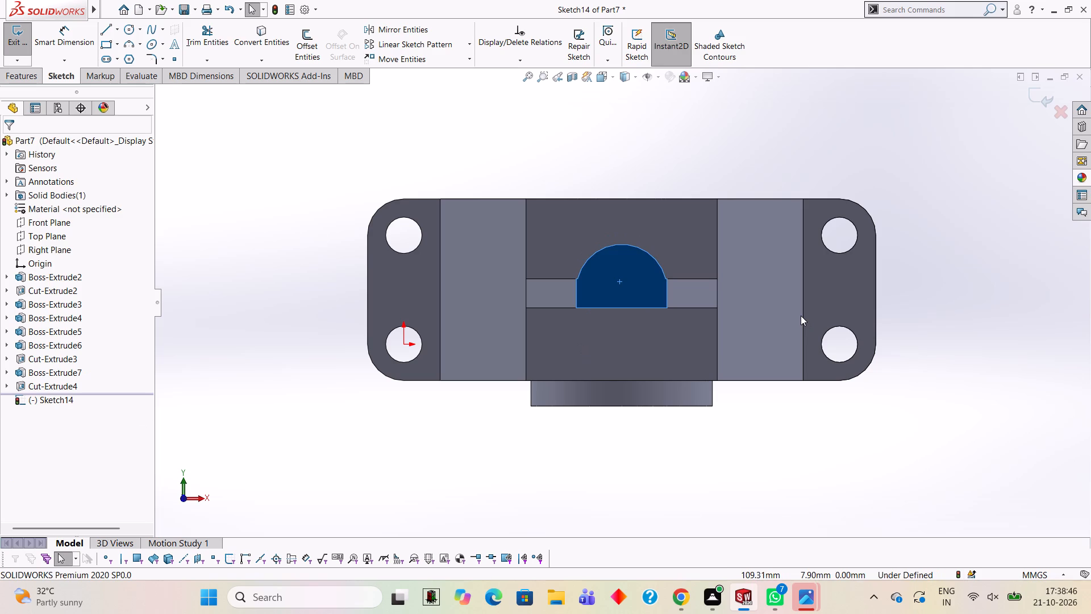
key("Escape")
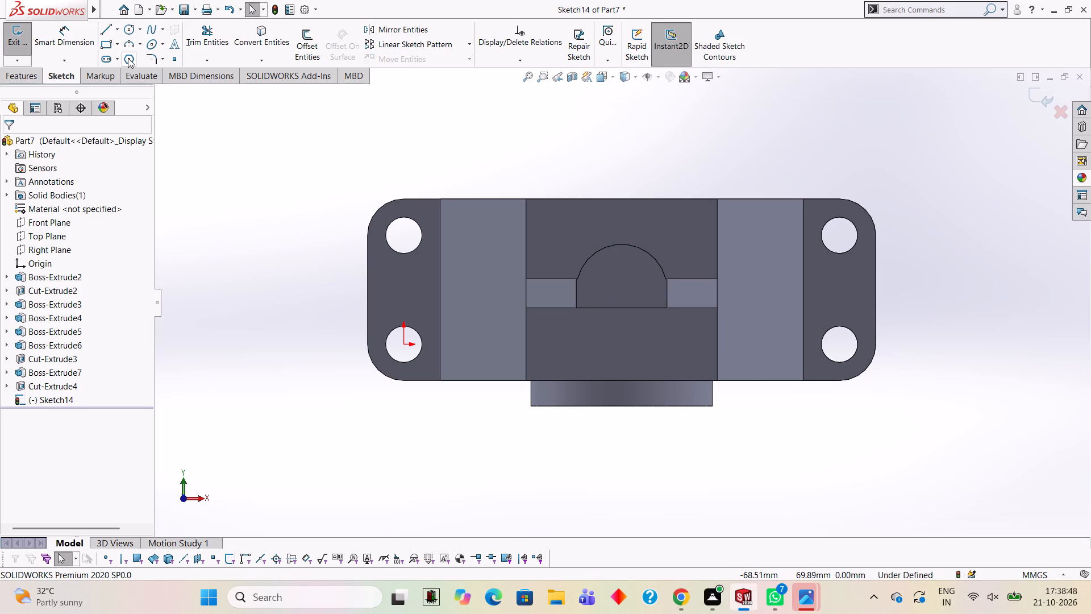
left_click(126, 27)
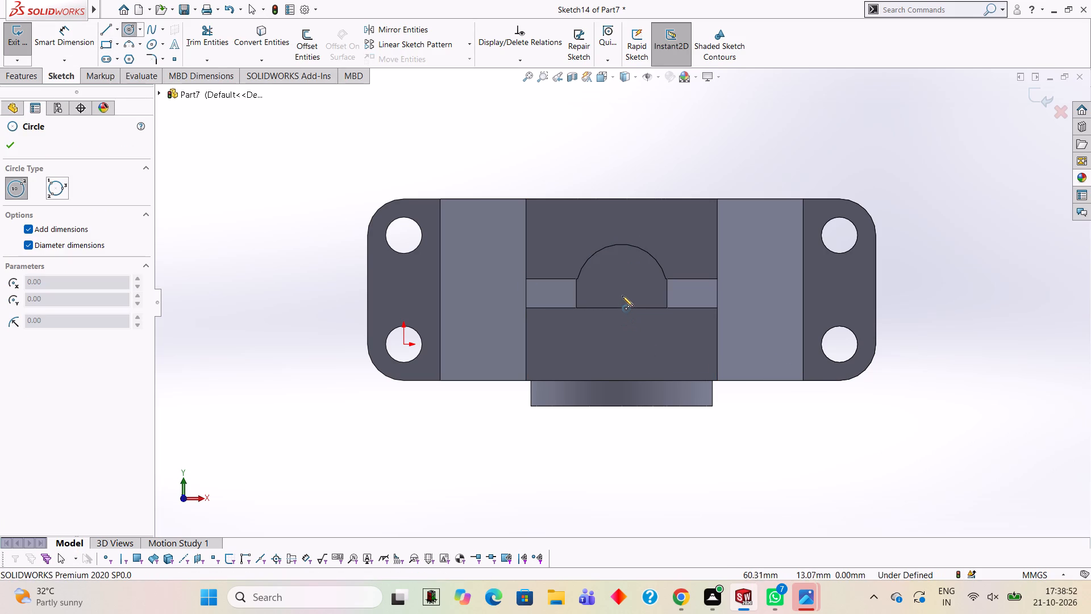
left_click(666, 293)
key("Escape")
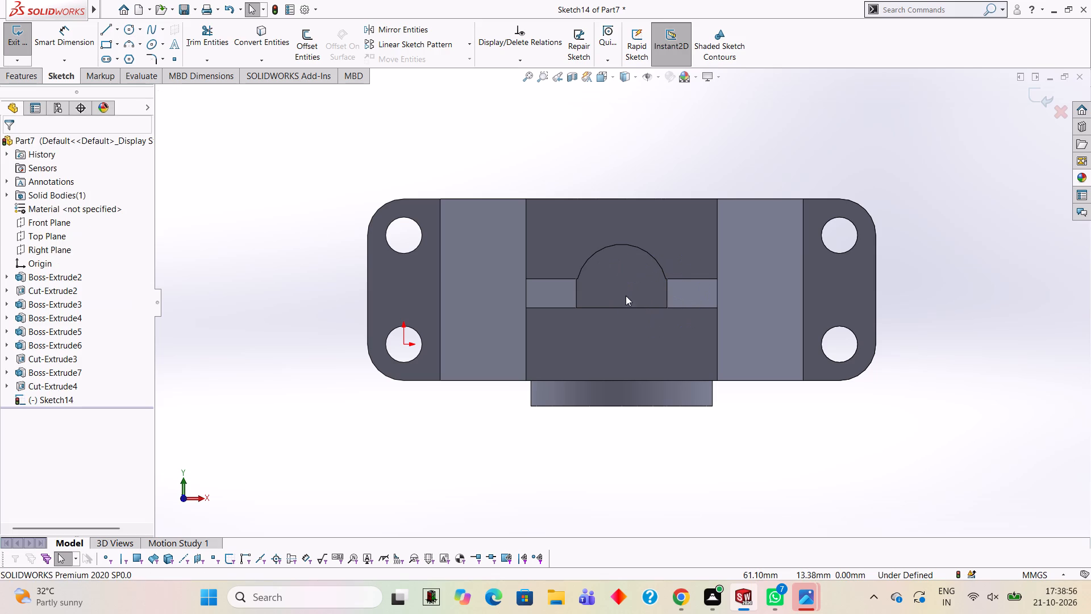
Sketch a 12.5 mm horizontal line from the midpoint of the top face's right straight edge to the middle of the face.
left_click(106, 29)
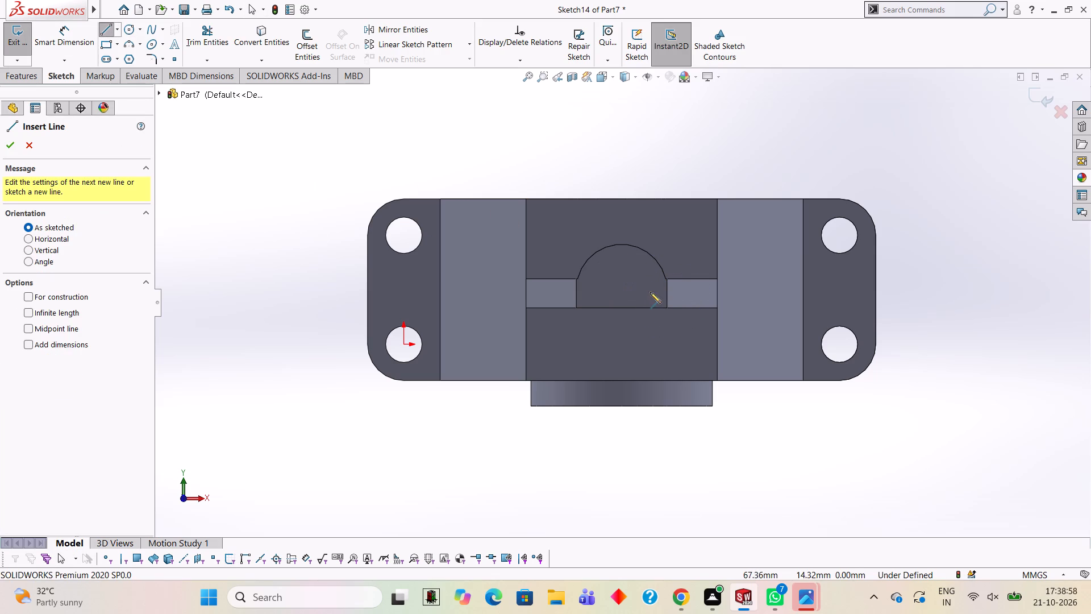
left_click(667, 293)
left_click(620, 293)
key("Escape")
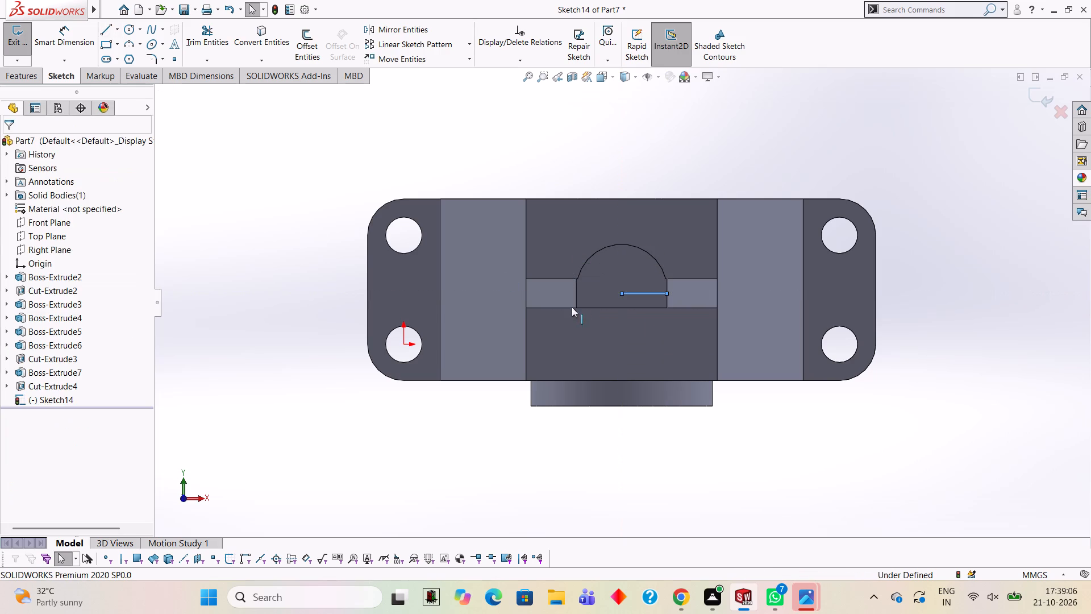
Sketch a 25 mm diameter circle centred on the line's inner endpoint.
left_click(124, 31)
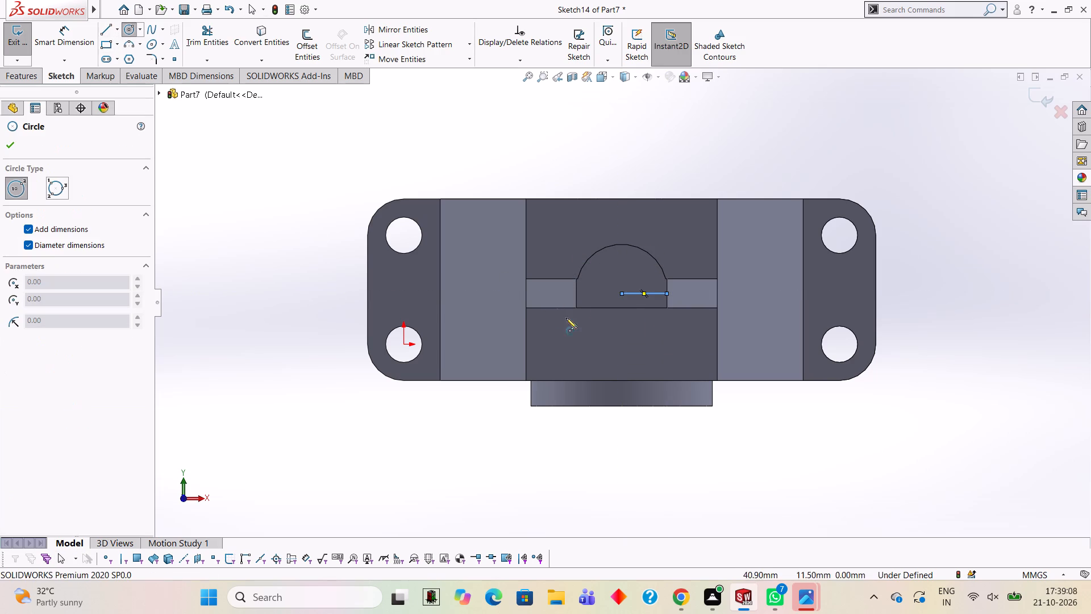
left_click(622, 293)
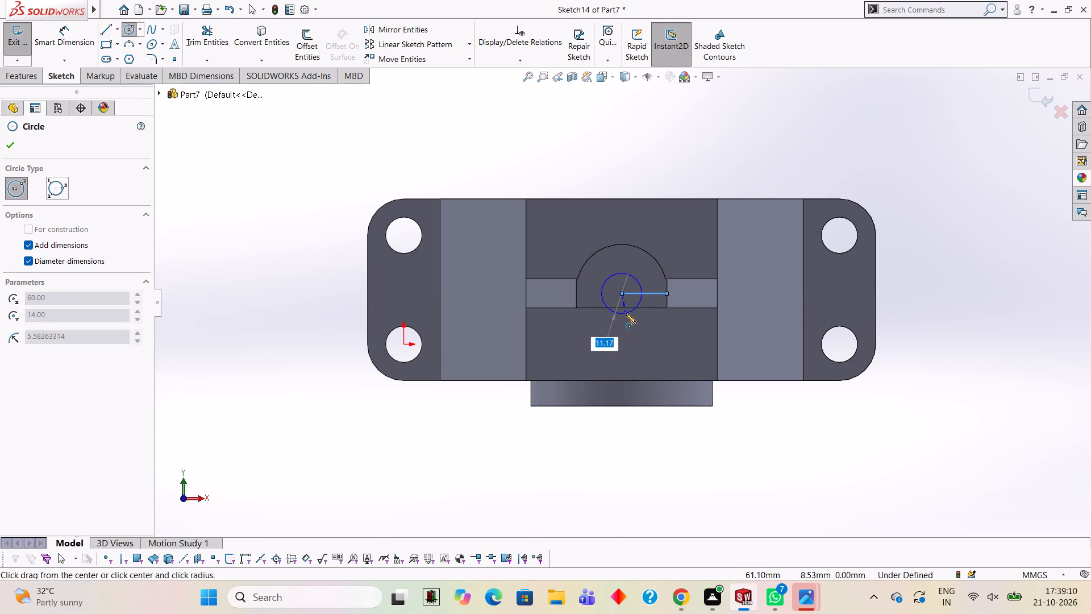
key("2")
key("5")
key("Return")
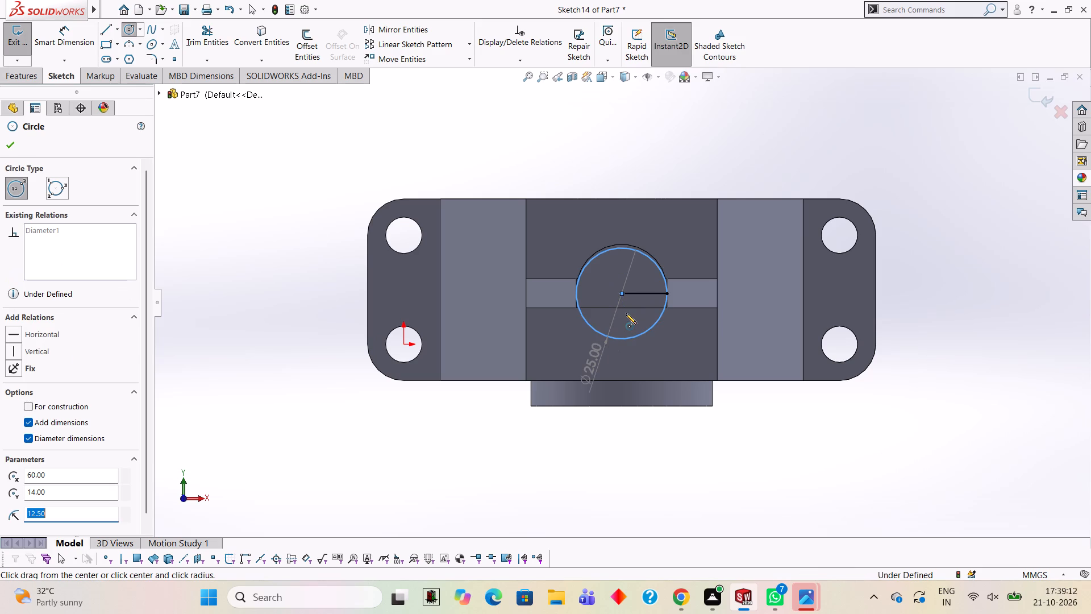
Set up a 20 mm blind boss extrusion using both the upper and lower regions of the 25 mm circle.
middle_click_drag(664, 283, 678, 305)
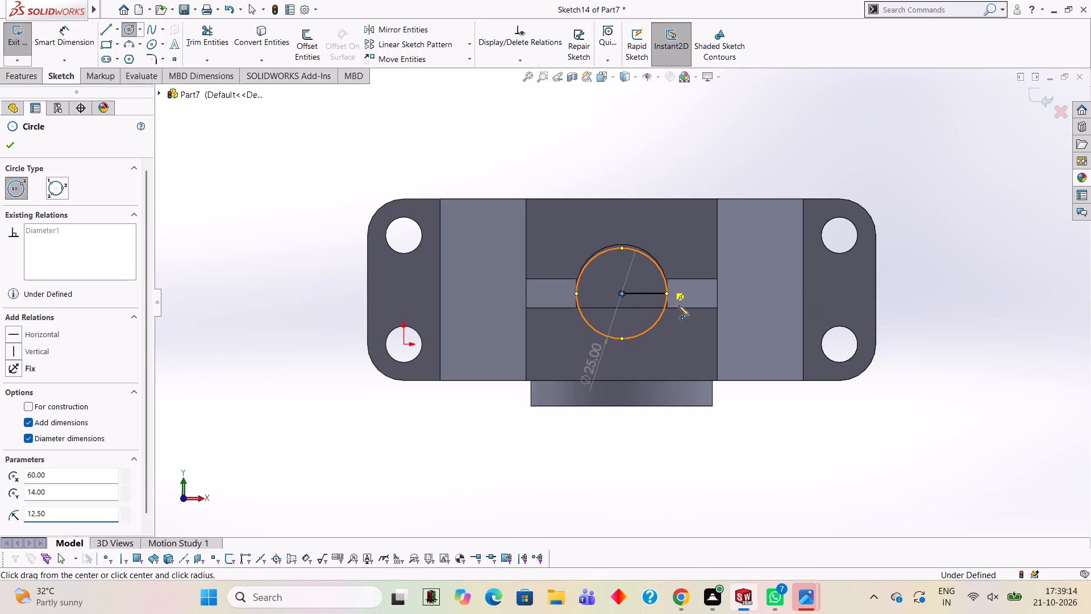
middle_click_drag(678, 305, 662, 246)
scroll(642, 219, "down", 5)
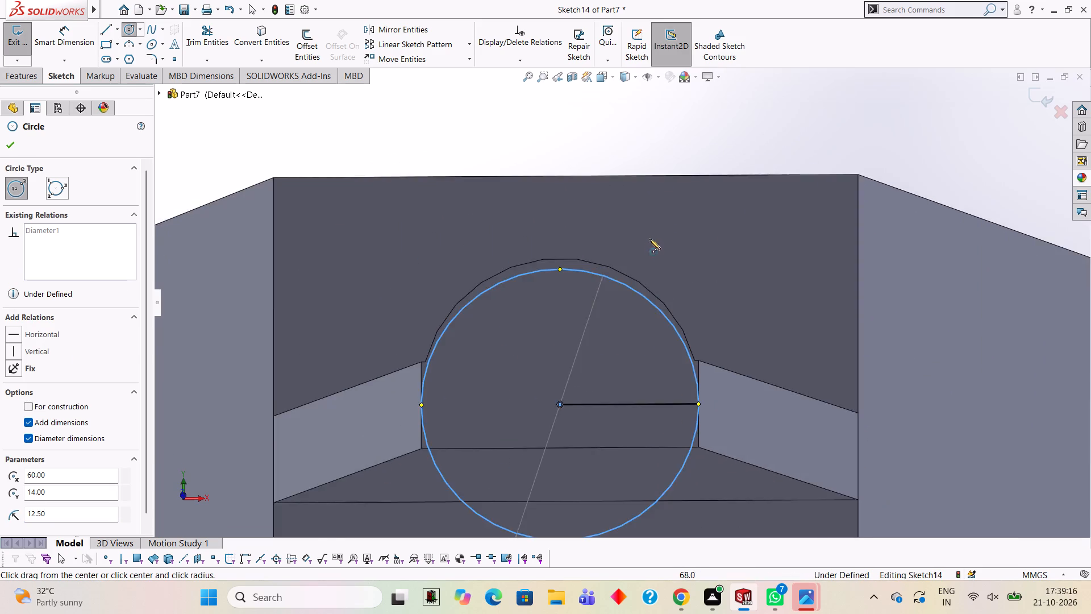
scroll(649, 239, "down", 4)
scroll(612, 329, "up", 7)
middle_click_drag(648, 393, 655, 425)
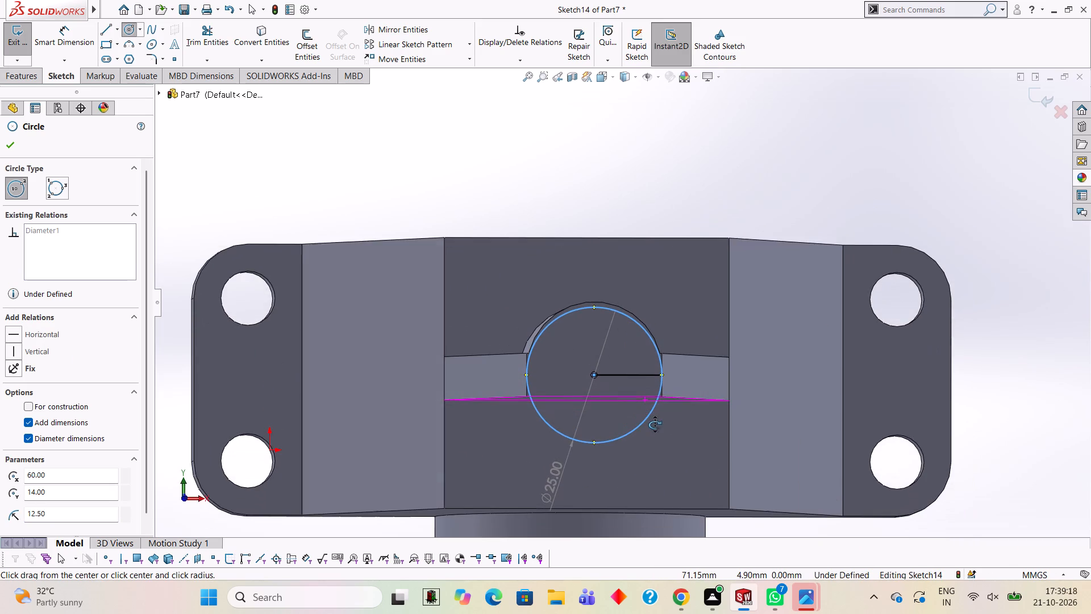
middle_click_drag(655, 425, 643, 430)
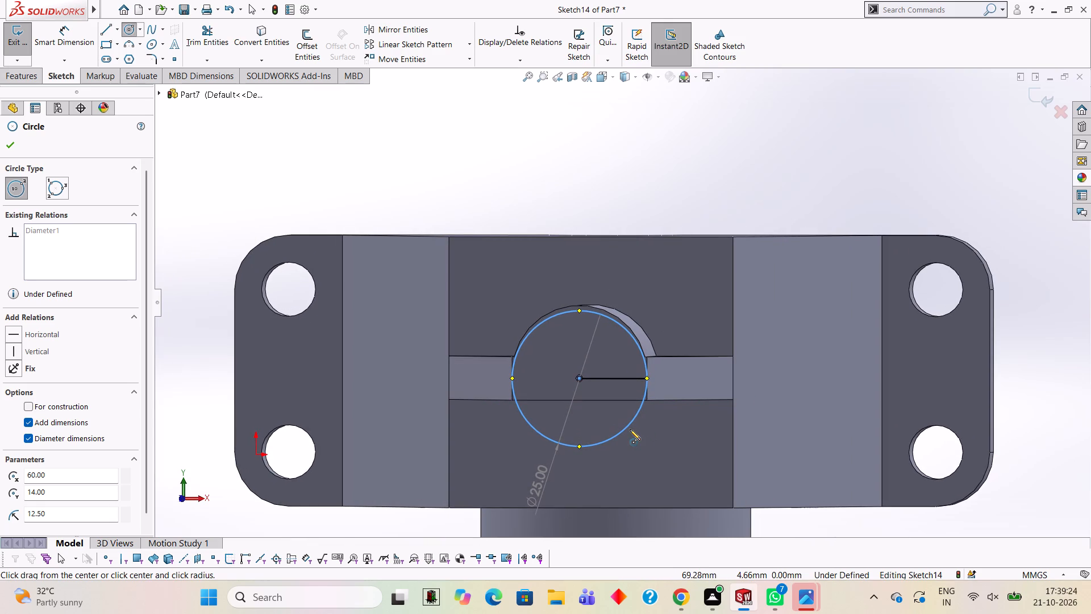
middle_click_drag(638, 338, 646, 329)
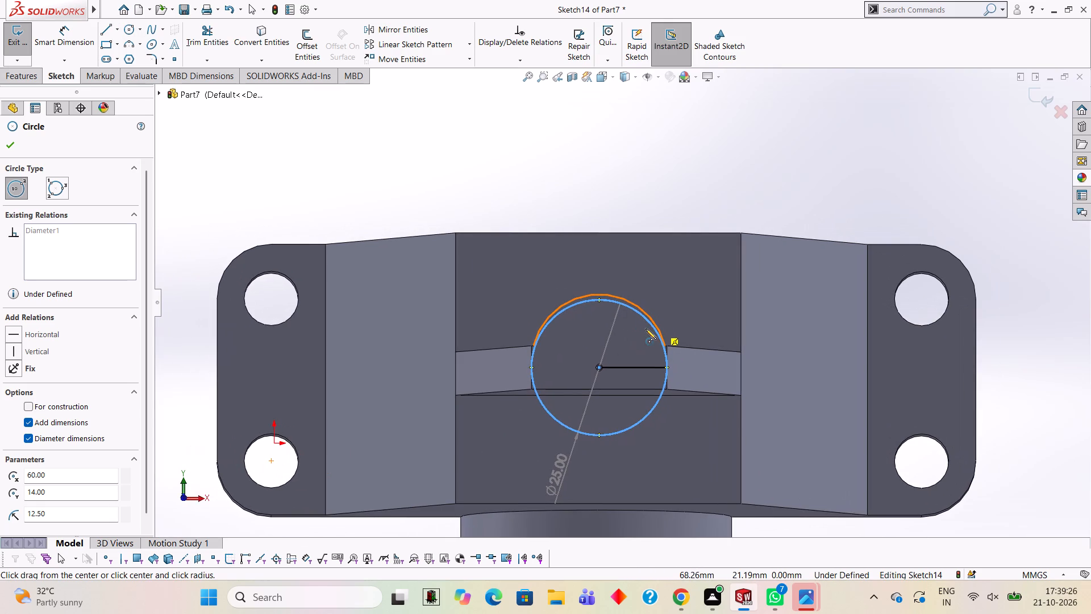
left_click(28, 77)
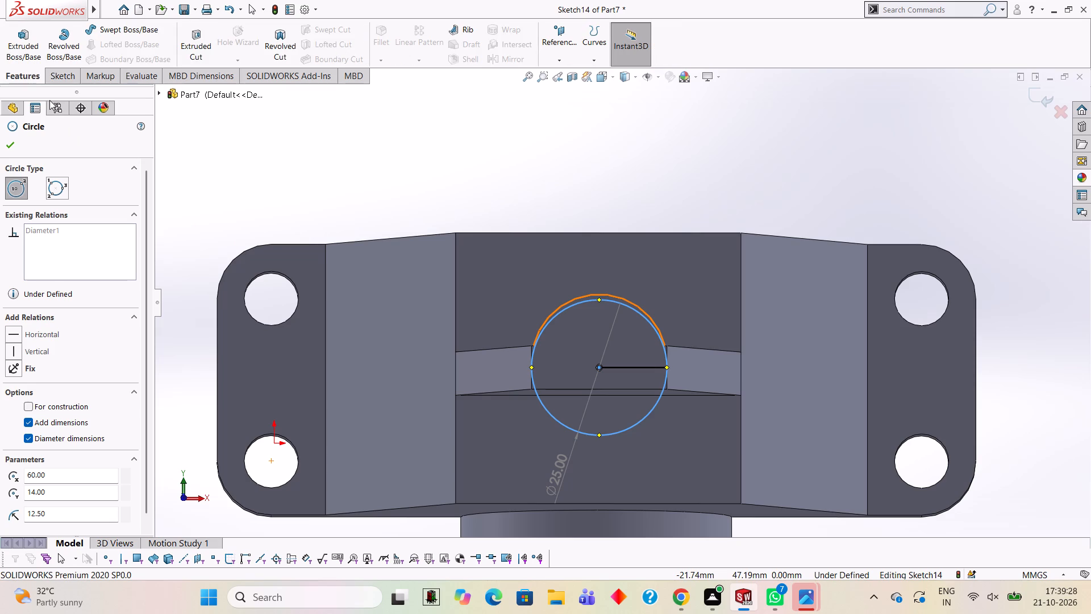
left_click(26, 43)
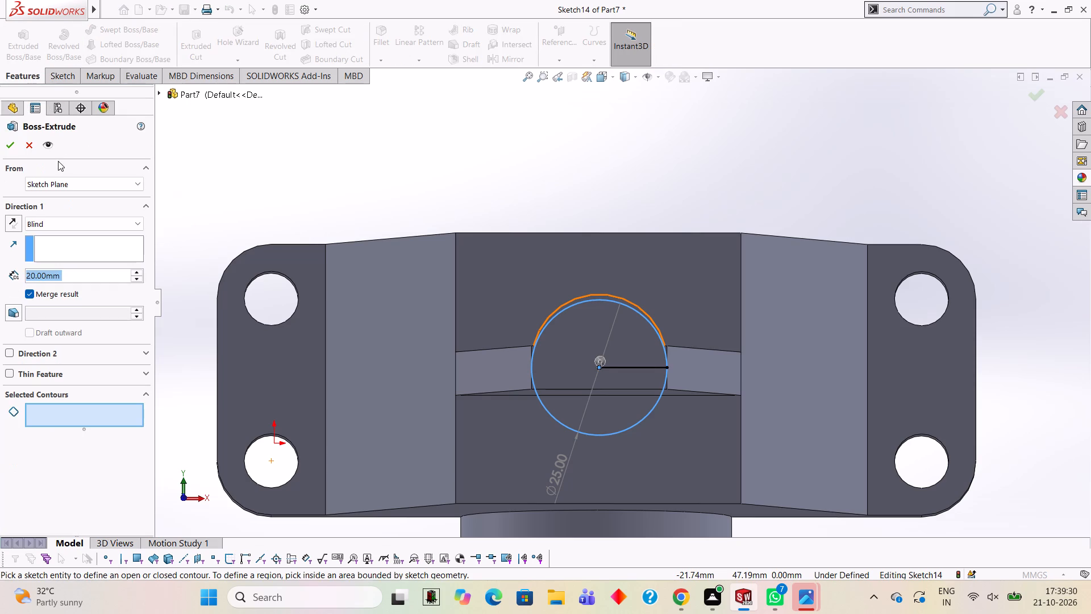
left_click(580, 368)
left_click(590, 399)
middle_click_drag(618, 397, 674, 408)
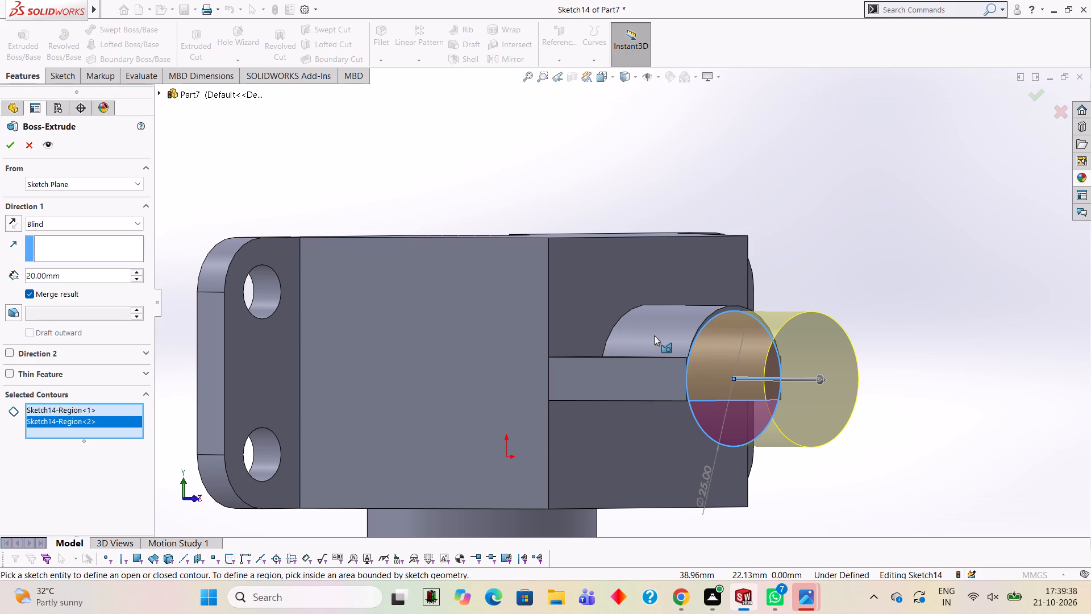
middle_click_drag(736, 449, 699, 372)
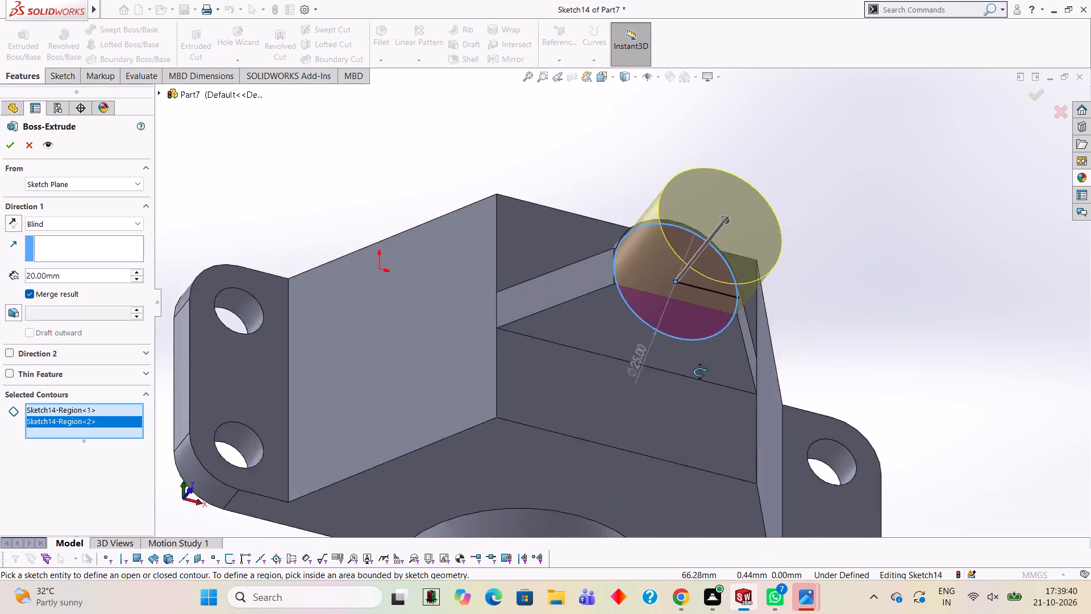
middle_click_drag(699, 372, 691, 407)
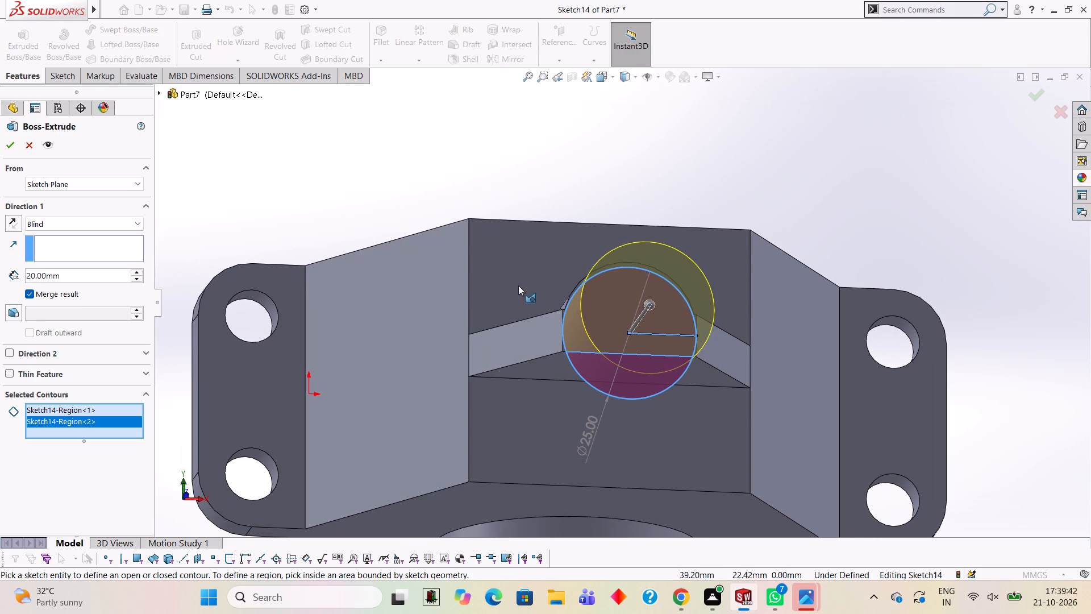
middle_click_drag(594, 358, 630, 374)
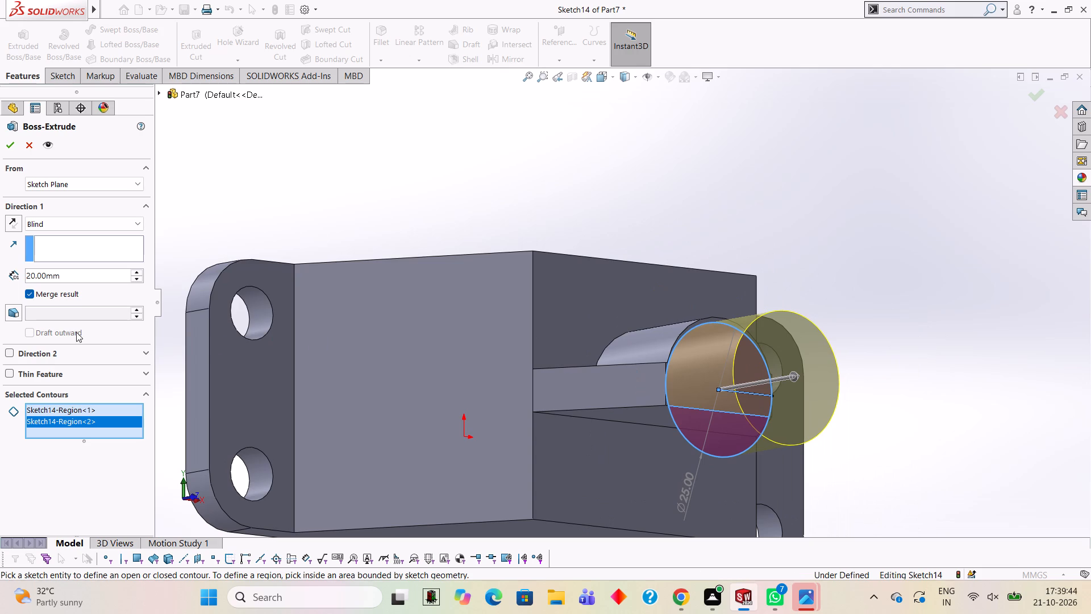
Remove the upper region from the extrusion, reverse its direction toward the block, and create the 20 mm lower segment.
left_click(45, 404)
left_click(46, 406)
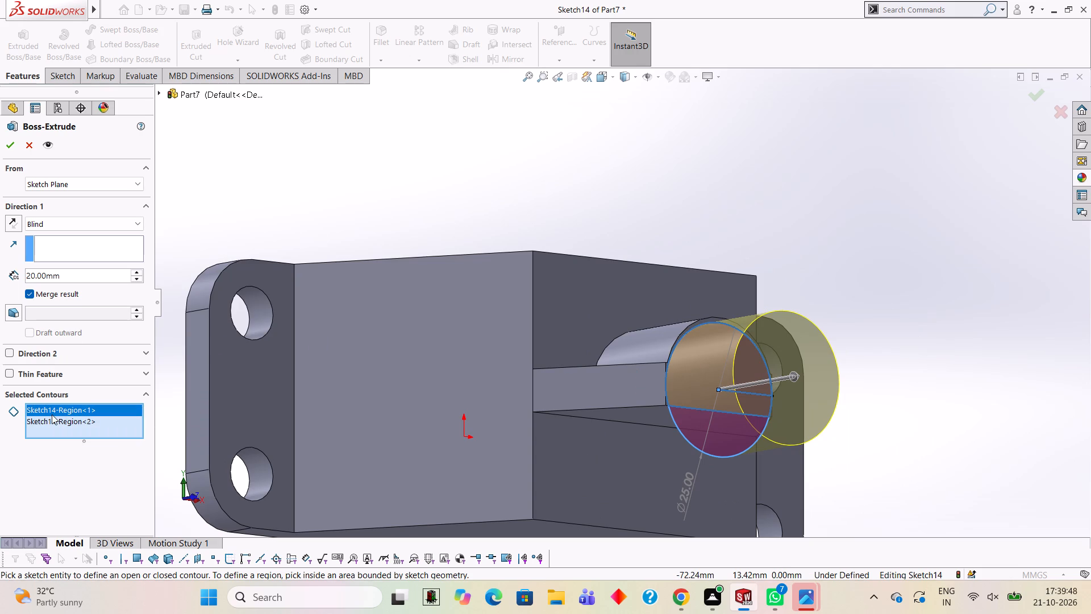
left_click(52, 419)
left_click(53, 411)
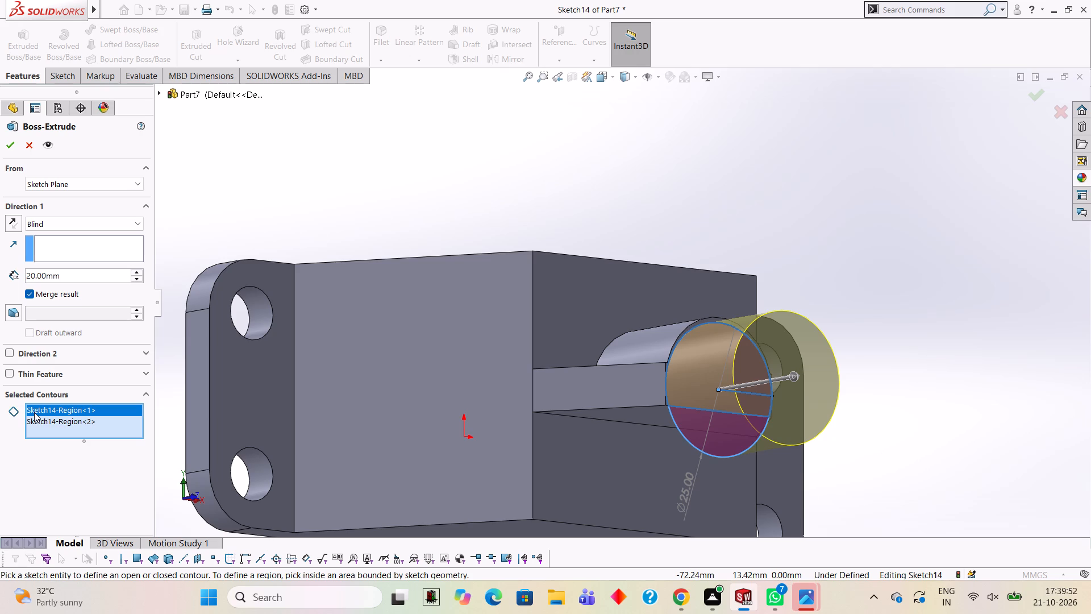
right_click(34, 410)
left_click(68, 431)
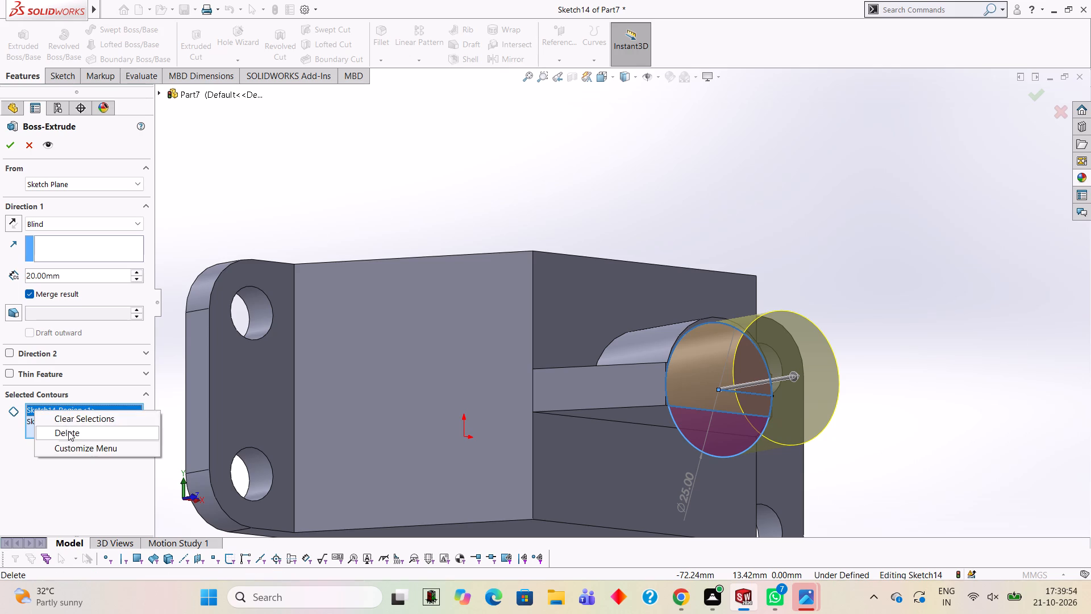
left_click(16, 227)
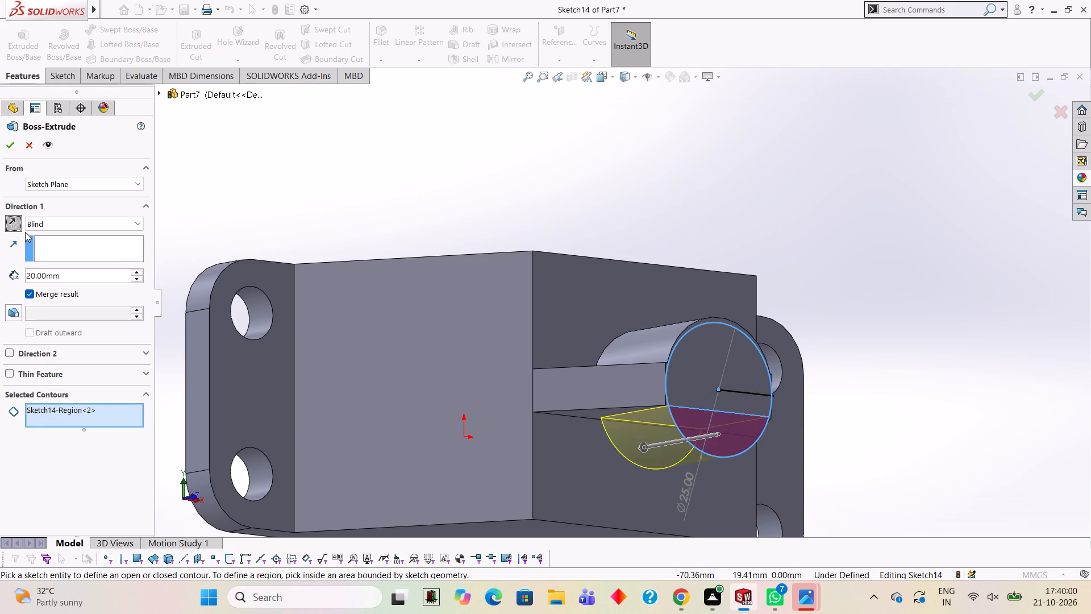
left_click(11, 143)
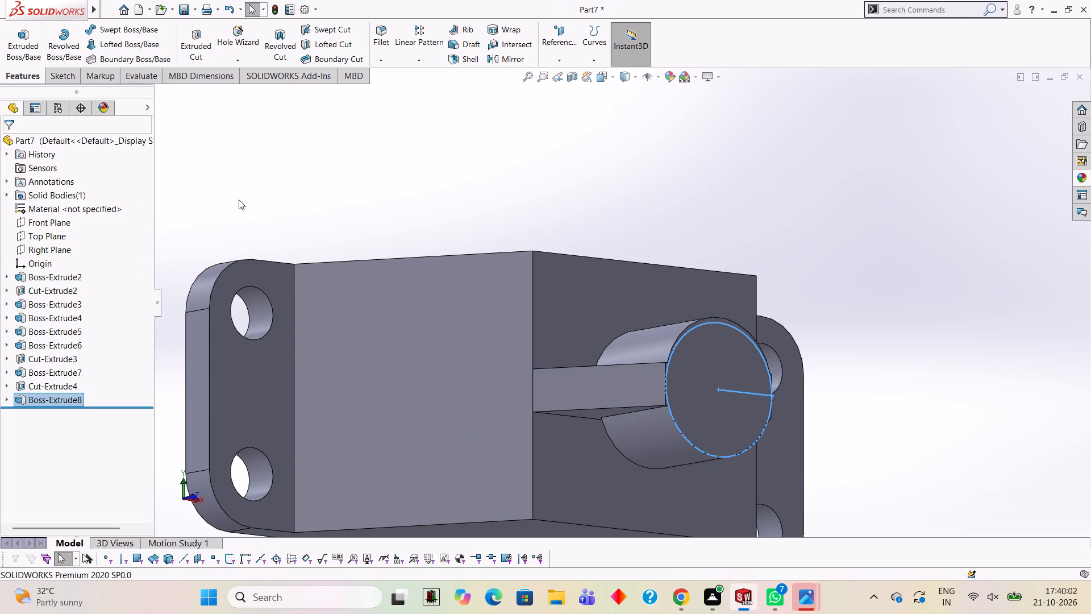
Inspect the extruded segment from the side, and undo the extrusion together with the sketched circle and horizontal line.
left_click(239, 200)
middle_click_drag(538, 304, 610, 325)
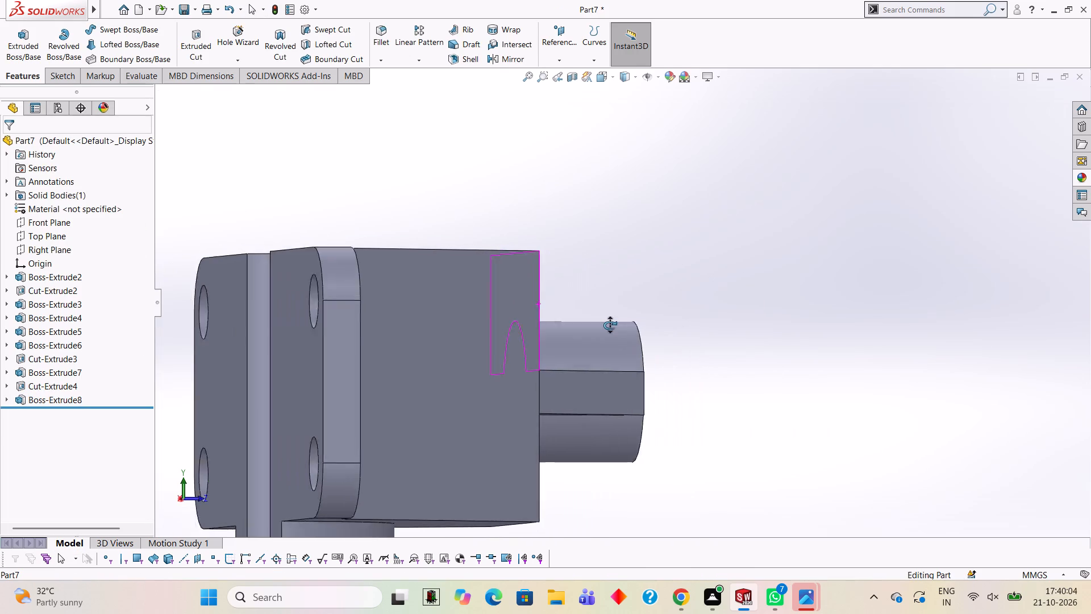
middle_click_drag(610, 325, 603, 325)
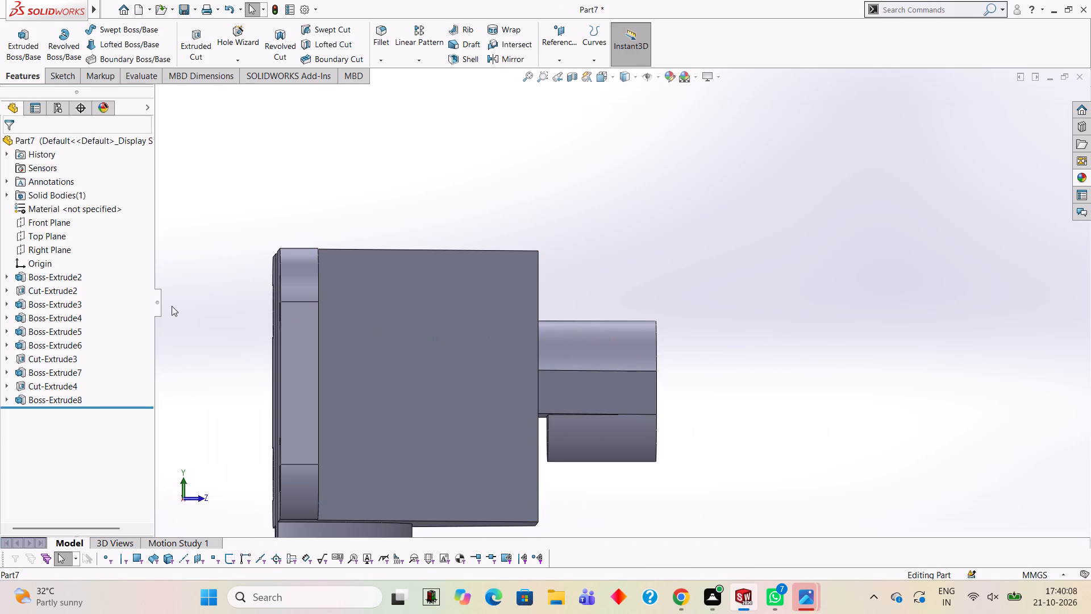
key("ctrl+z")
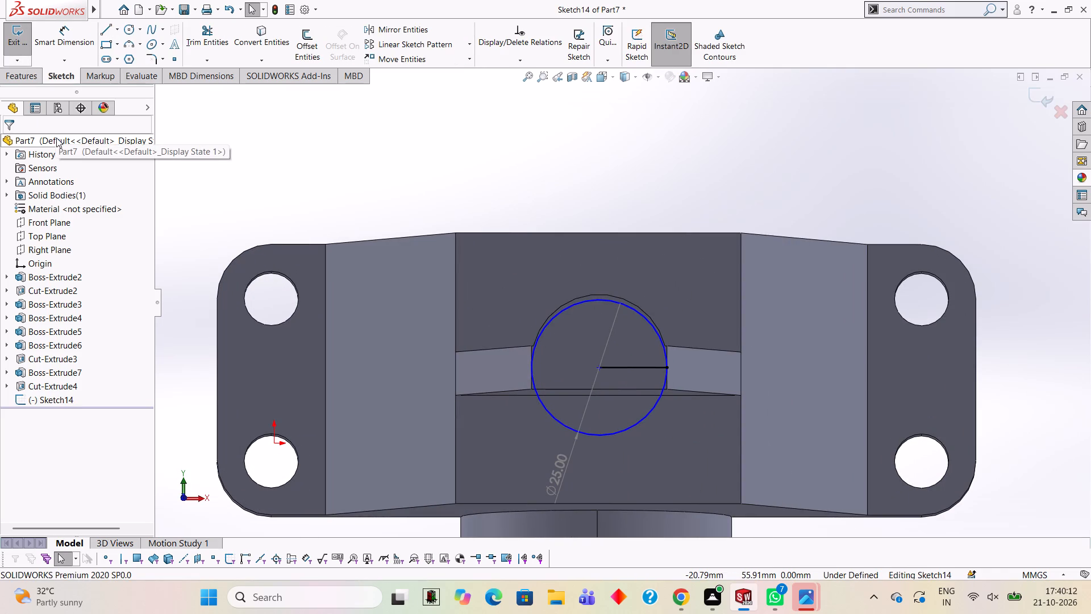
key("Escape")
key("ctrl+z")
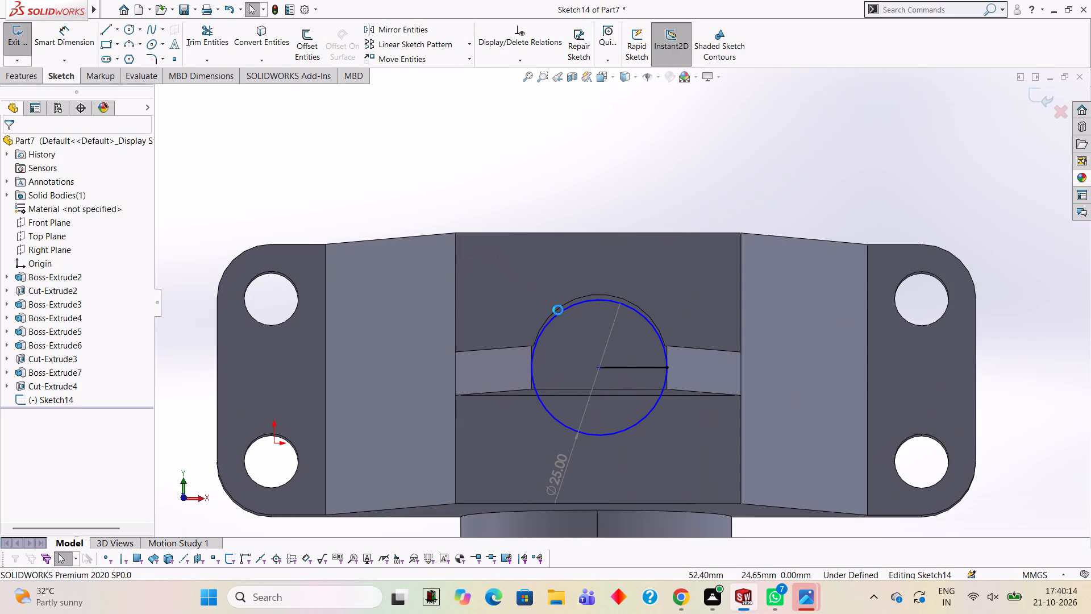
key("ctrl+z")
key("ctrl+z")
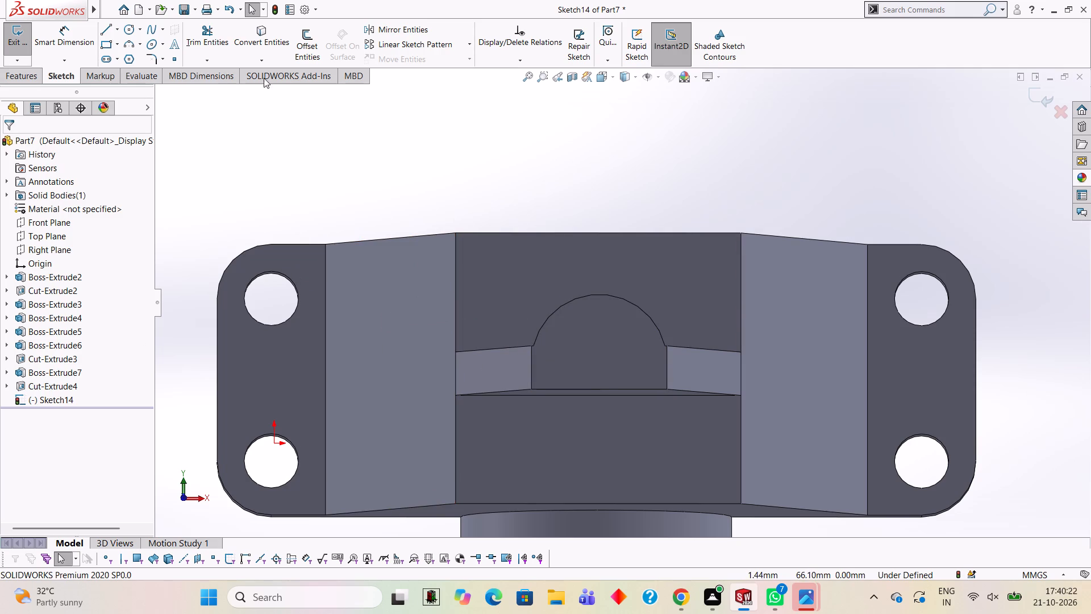
Sketch a 25 mm horizontal line along the straight lower edge of the half-round boss's top face.
left_click(104, 26)
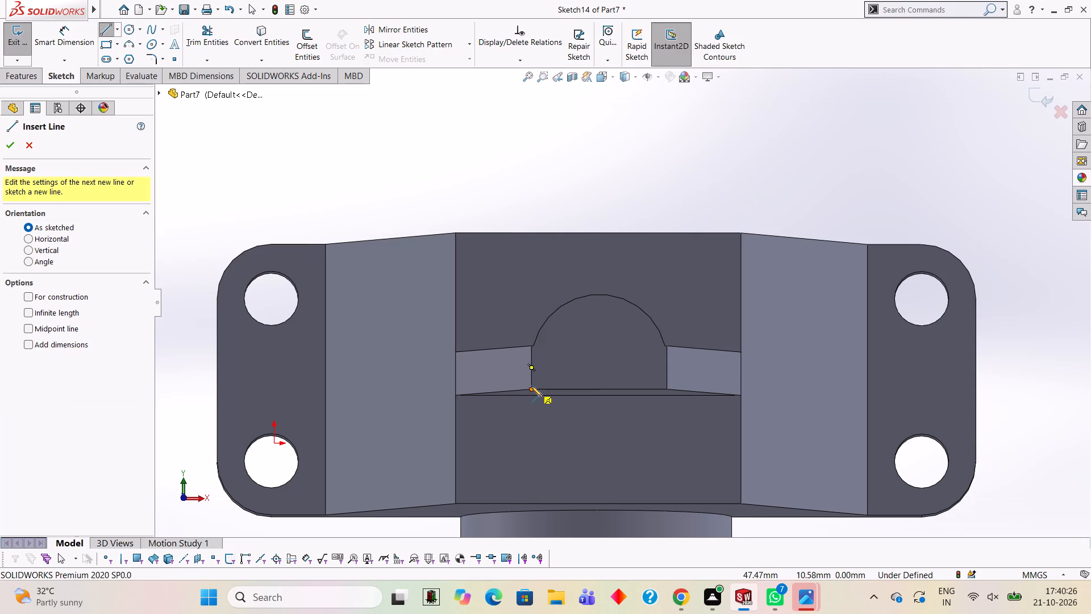
left_click(530, 391)
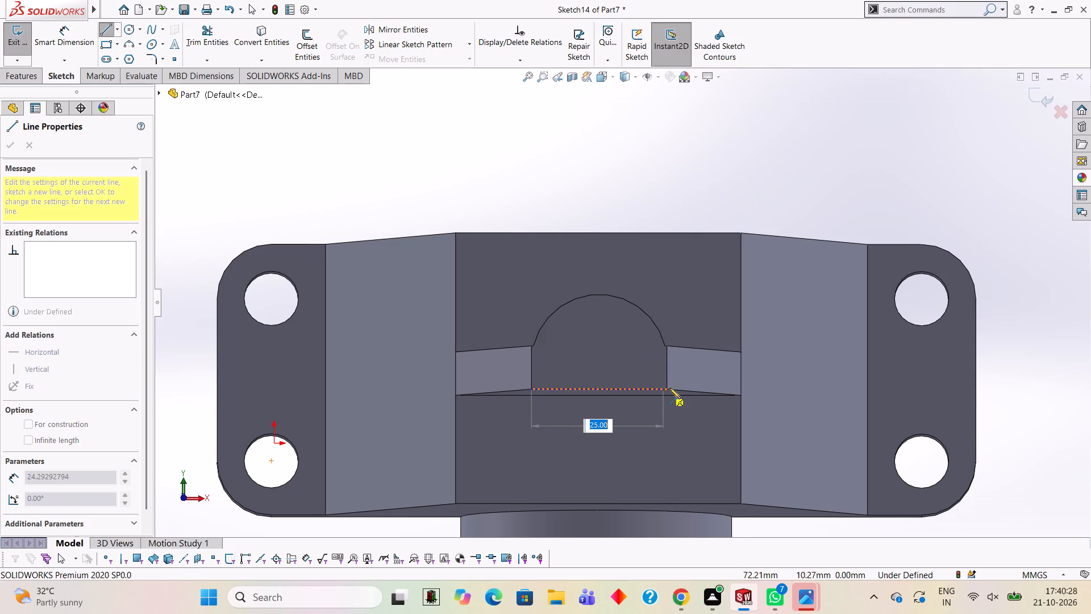
left_click(667, 388)
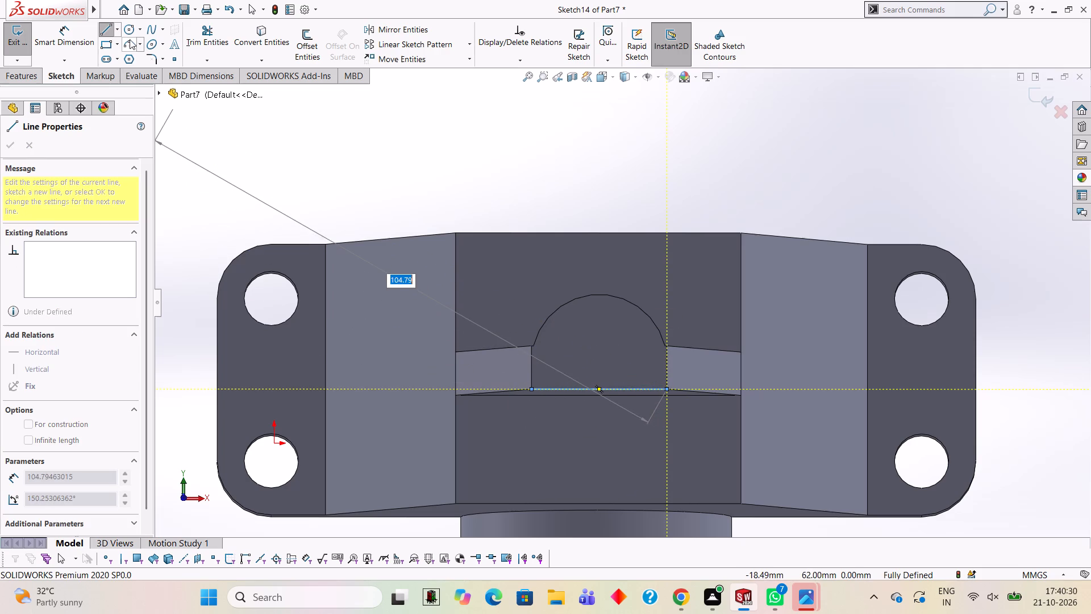
Sketch a three-point arc of radius 15 mm joining the line's endpoints and bulging below it.
left_click(128, 39)
left_click(531, 390)
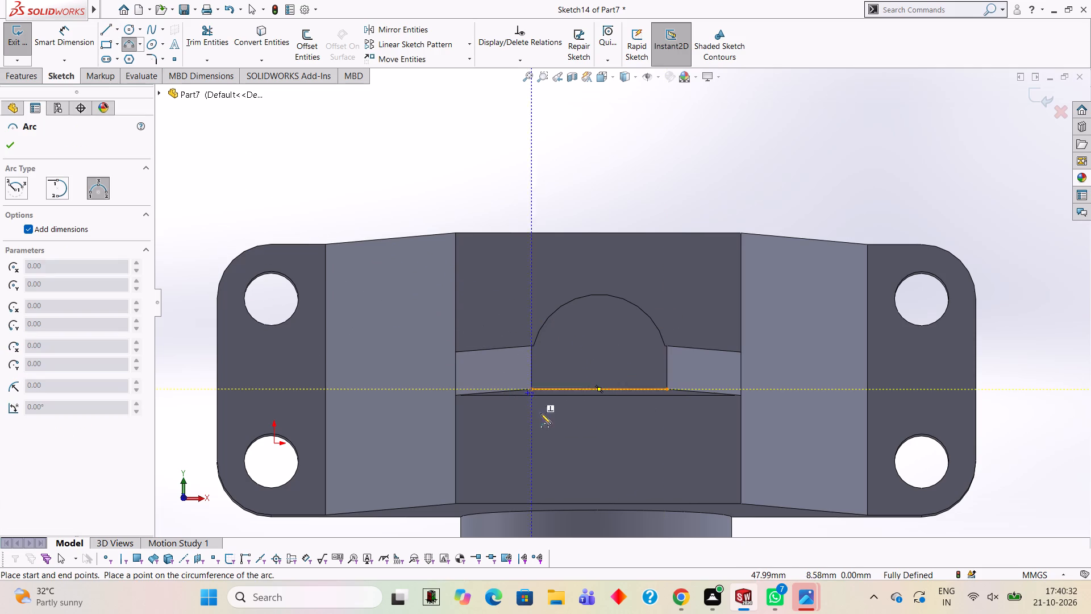
left_click(668, 389)
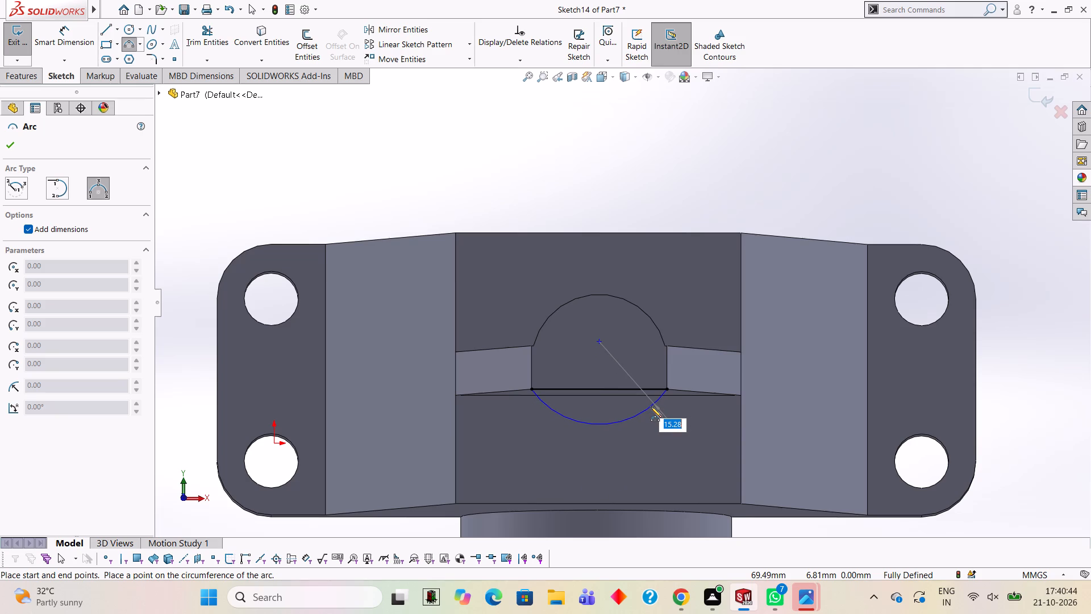
type("15")
key("Return")
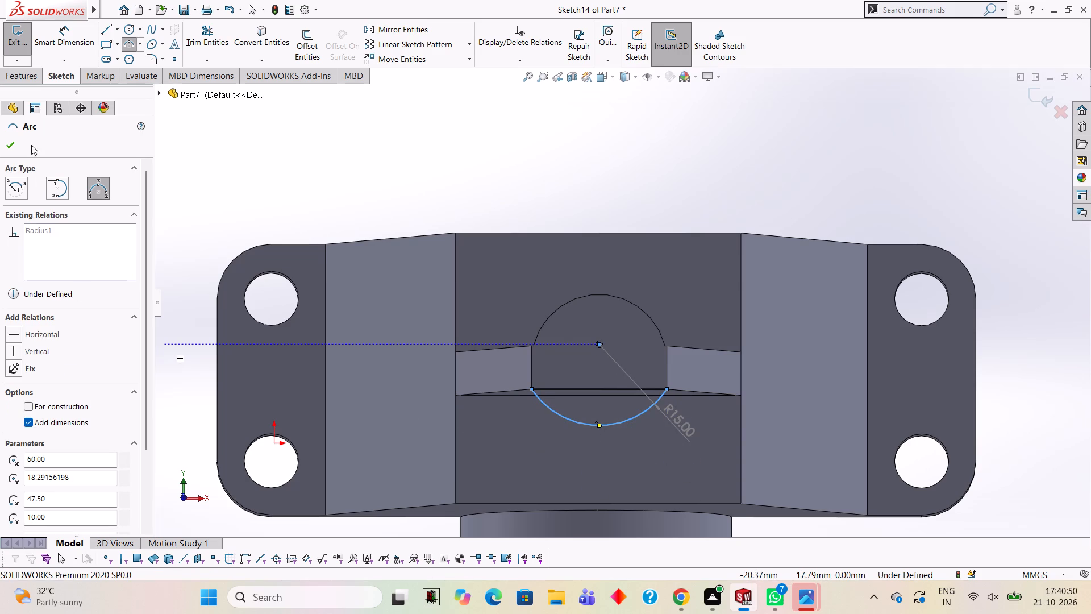
left_click(1, 141)
left_click(8, 141)
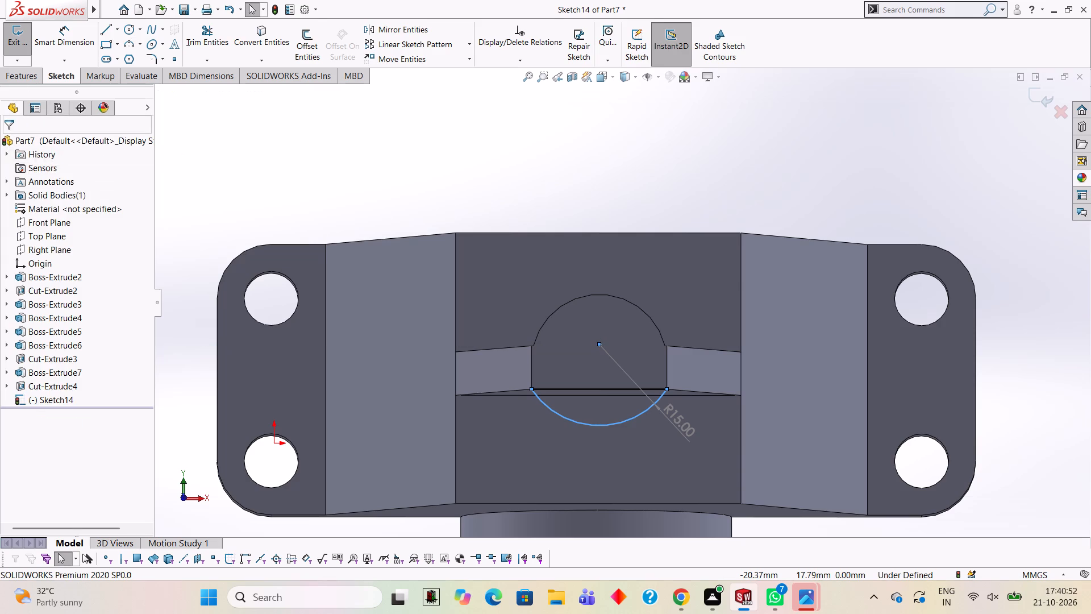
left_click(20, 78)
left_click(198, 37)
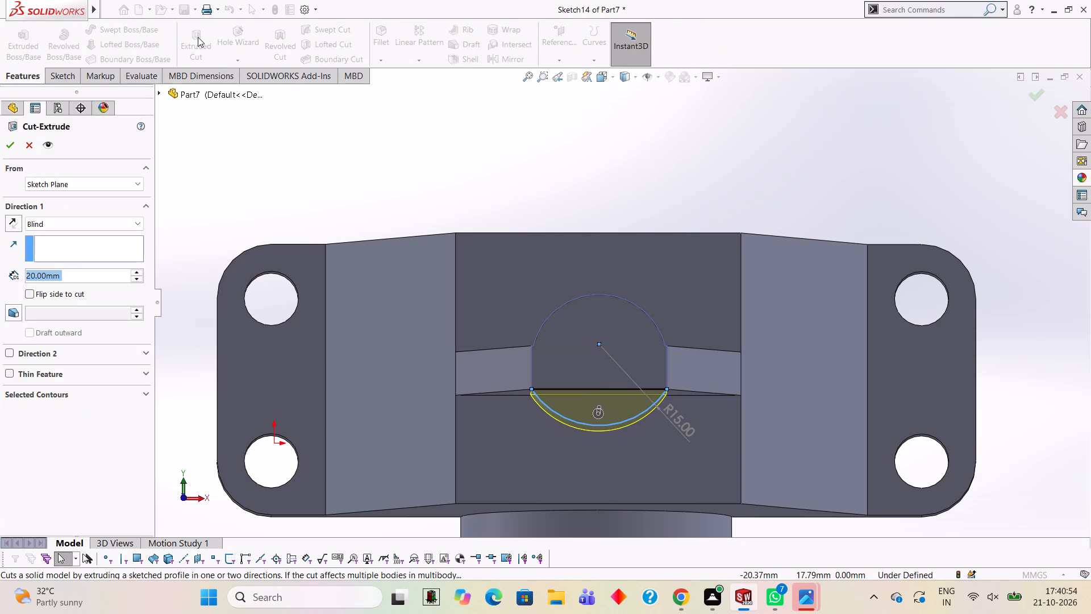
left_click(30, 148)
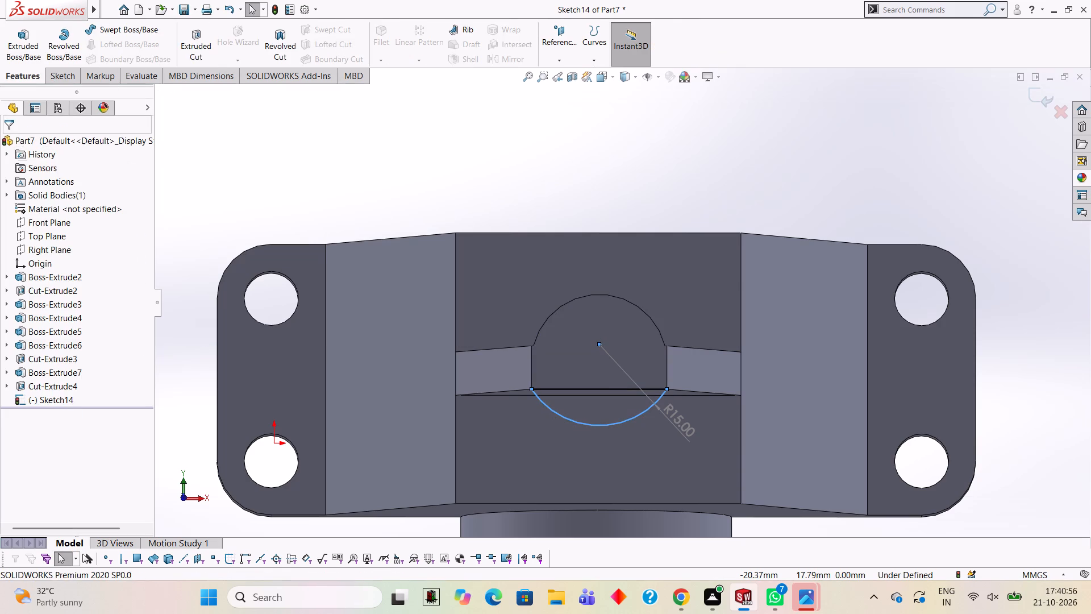
Extrude the arc-and-line profile as a blind, merged boss 25 mm deep, with its direction reversed toward the block.
left_click(35, 57)
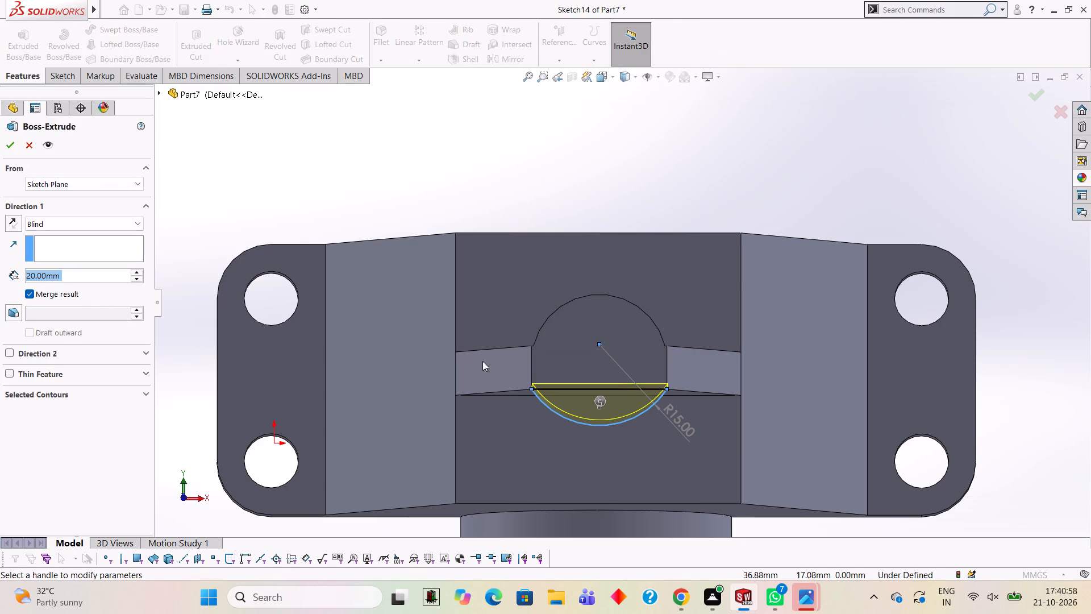
middle_click_drag(504, 377, 522, 263)
left_click(10, 222)
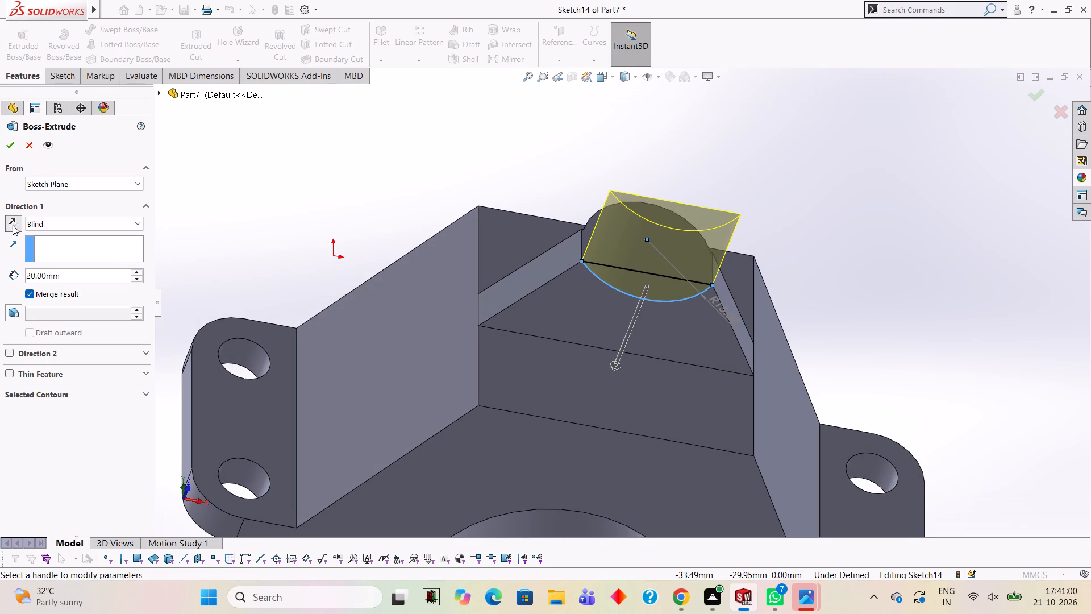
left_click(73, 284)
left_click(74, 277)
key("BackSpace")
key("BackSpace")
key("BackSpace")
key("BackSpace")
key("BackSpace")
key("BackSpace")
key("BackSpace")
key("BackSpace")
key("BackSpace")
key("BackSpace")
key("BackSpace")
key("BackSpace")
key("BackSpace")
key("BackSpace")
key("BackSpace")
key("BackSpace")
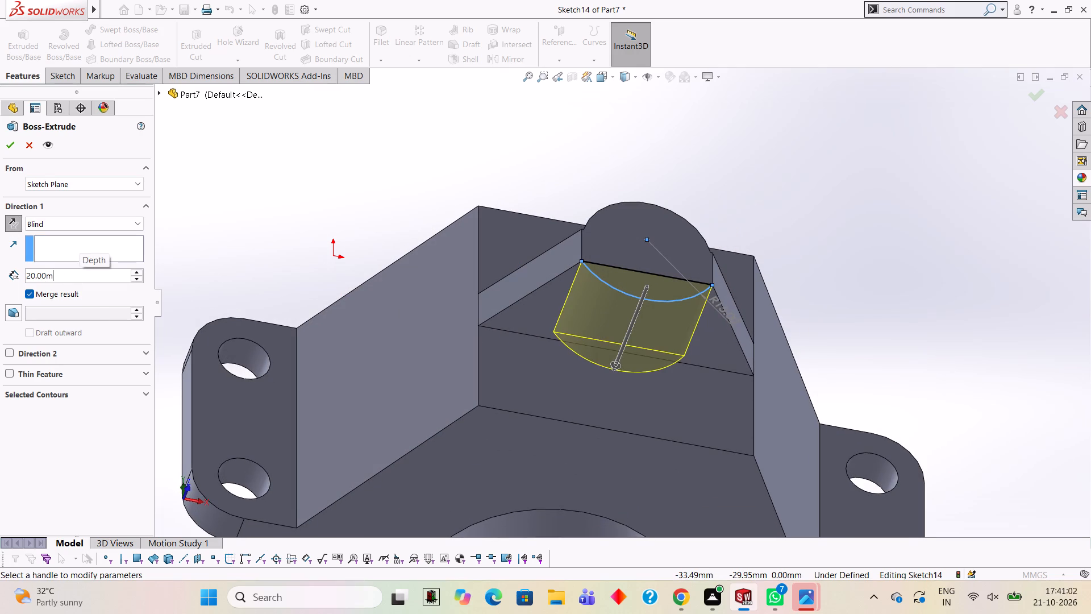
type("25")
key("Return")
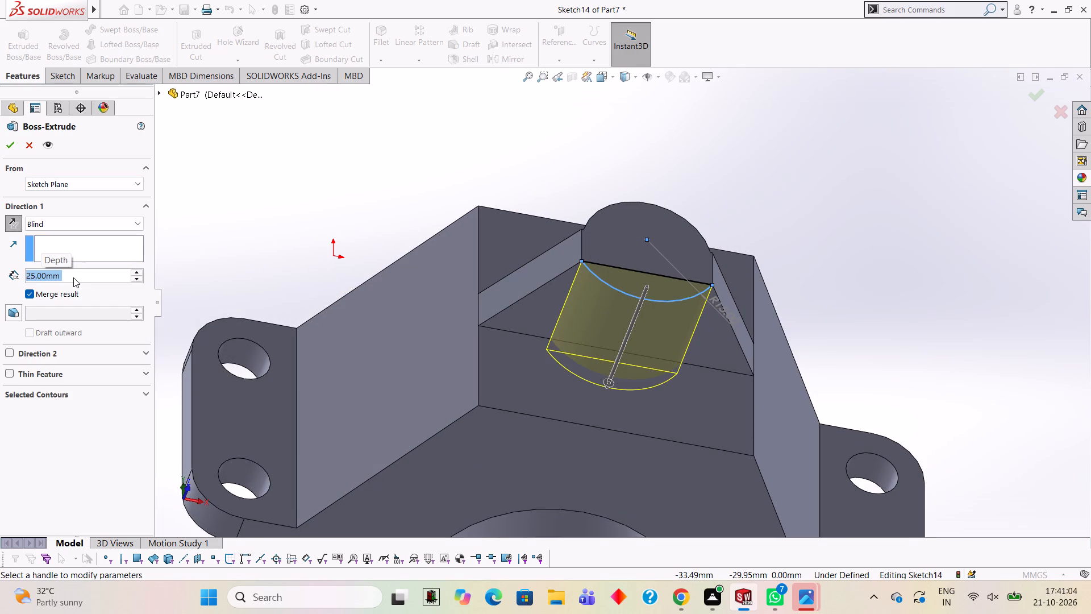
left_click(11, 143)
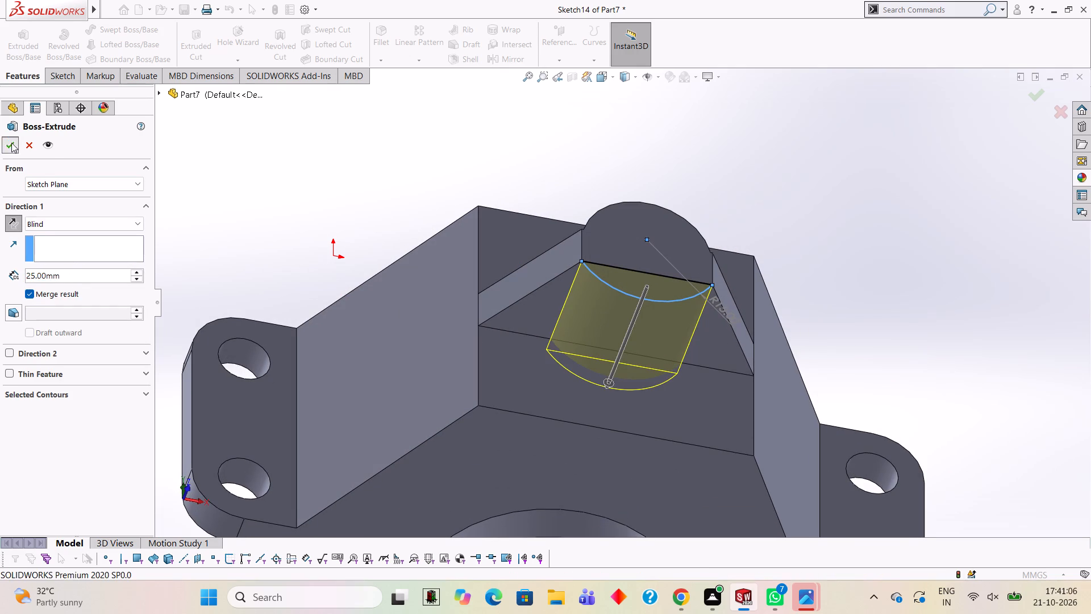
Inspect the half-round boss from above, and undo the lower arc-segment extrusion together with its arc-and-line sketch.
left_click(352, 172)
middle_click_drag(523, 265, 507, 380)
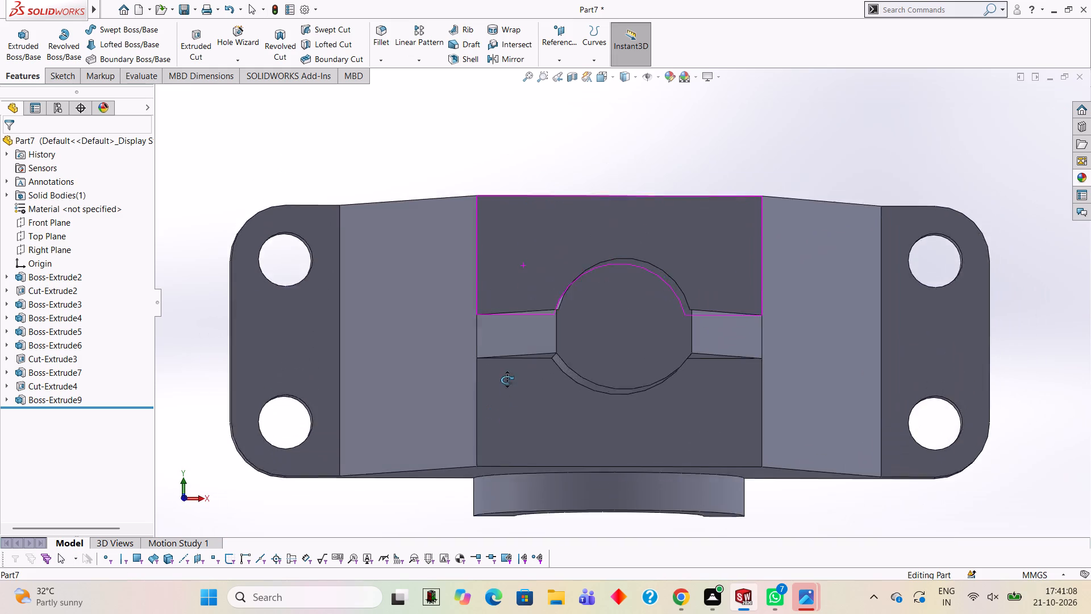
middle_click_drag(507, 380, 507, 365)
key("ctrl+z")
key("ctrl+z")
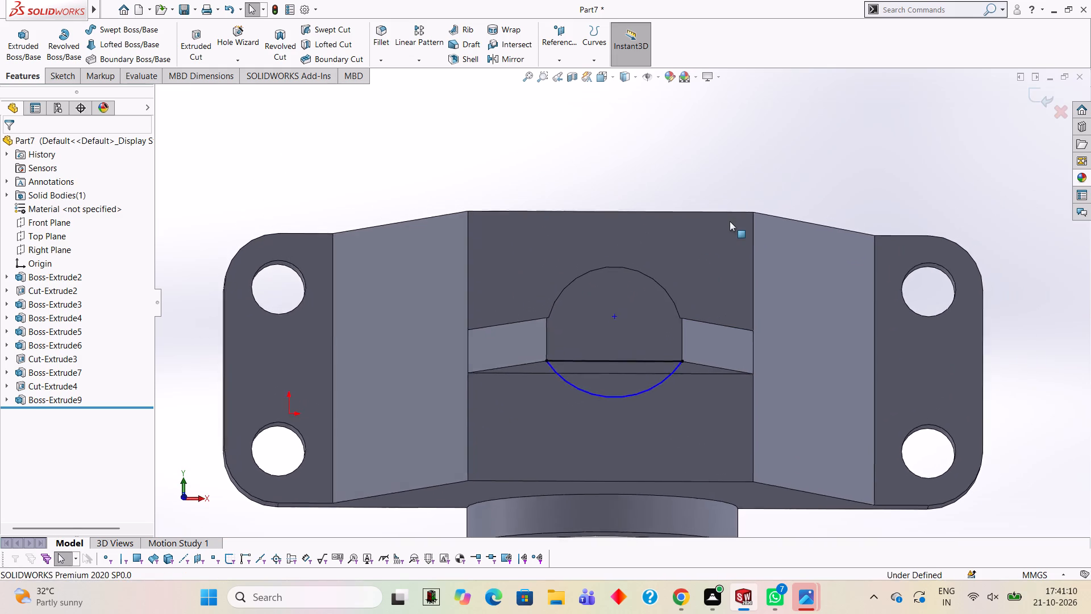
key("ctrl+z")
key("ctrl+z")
key("ctrl+z")
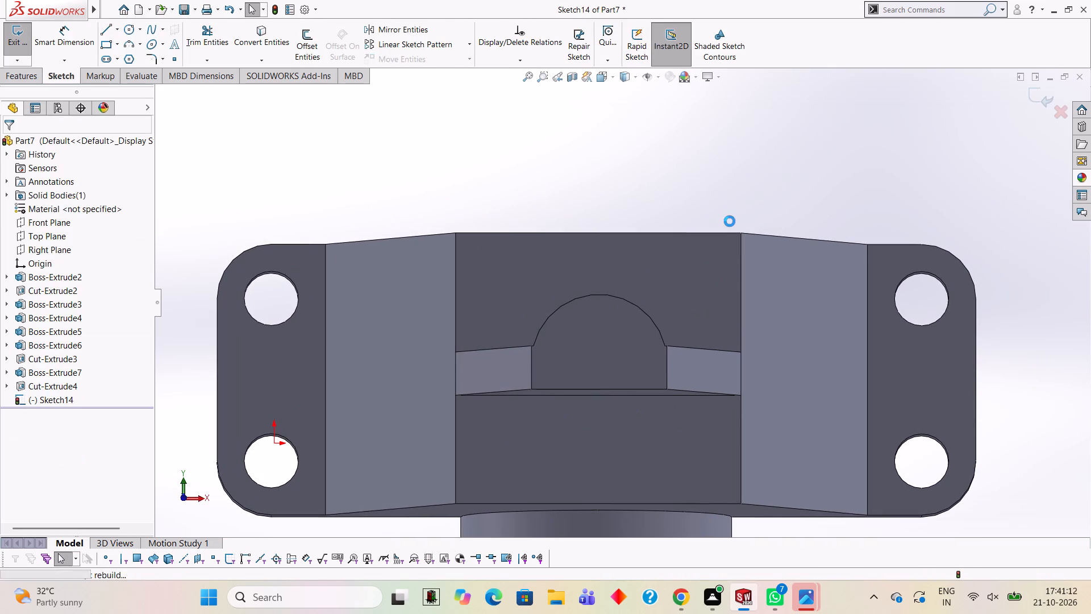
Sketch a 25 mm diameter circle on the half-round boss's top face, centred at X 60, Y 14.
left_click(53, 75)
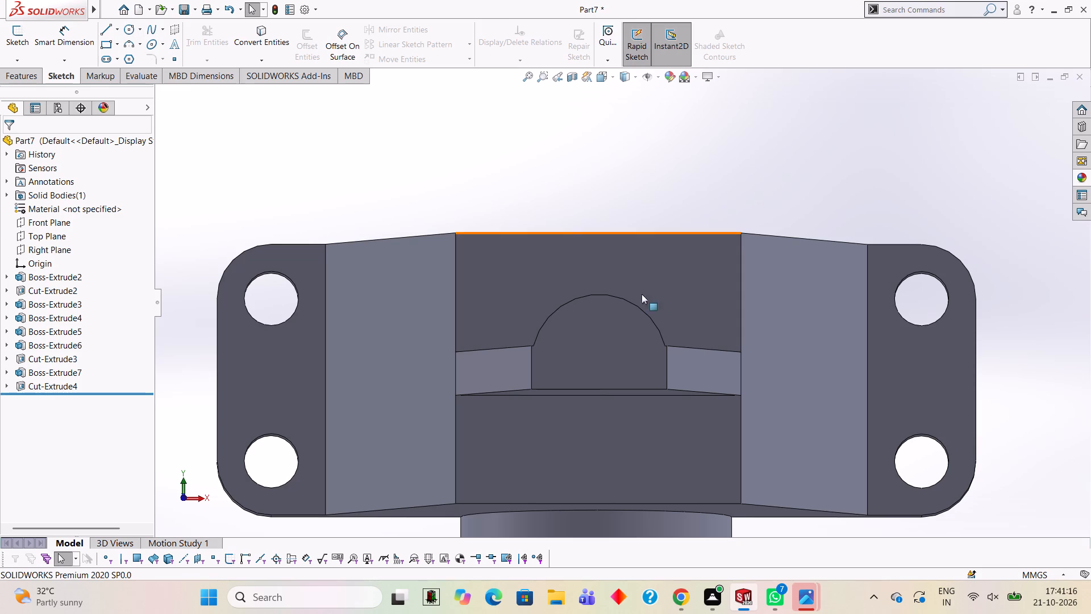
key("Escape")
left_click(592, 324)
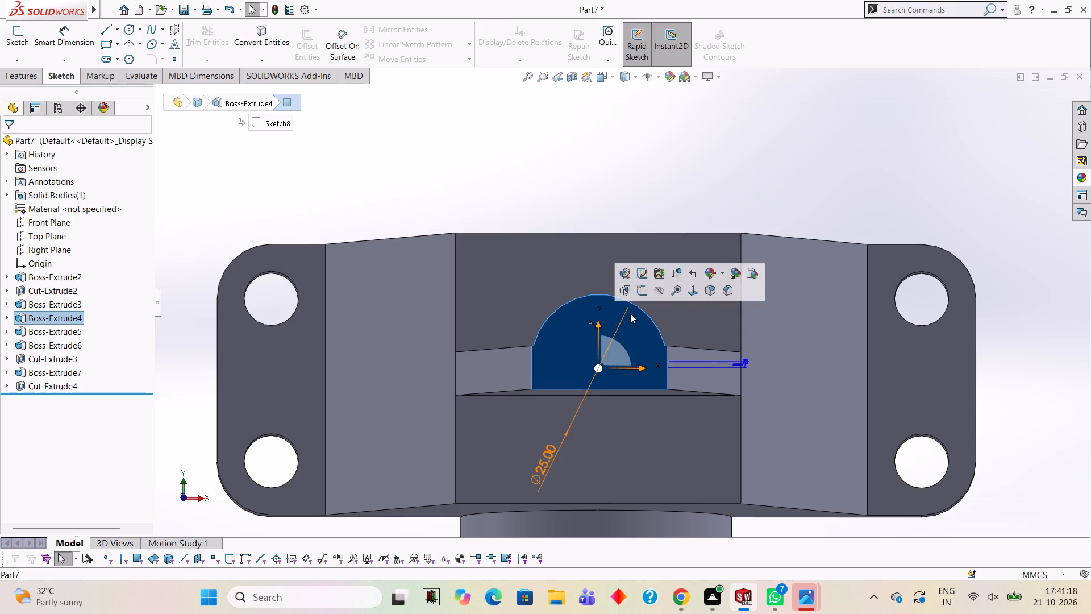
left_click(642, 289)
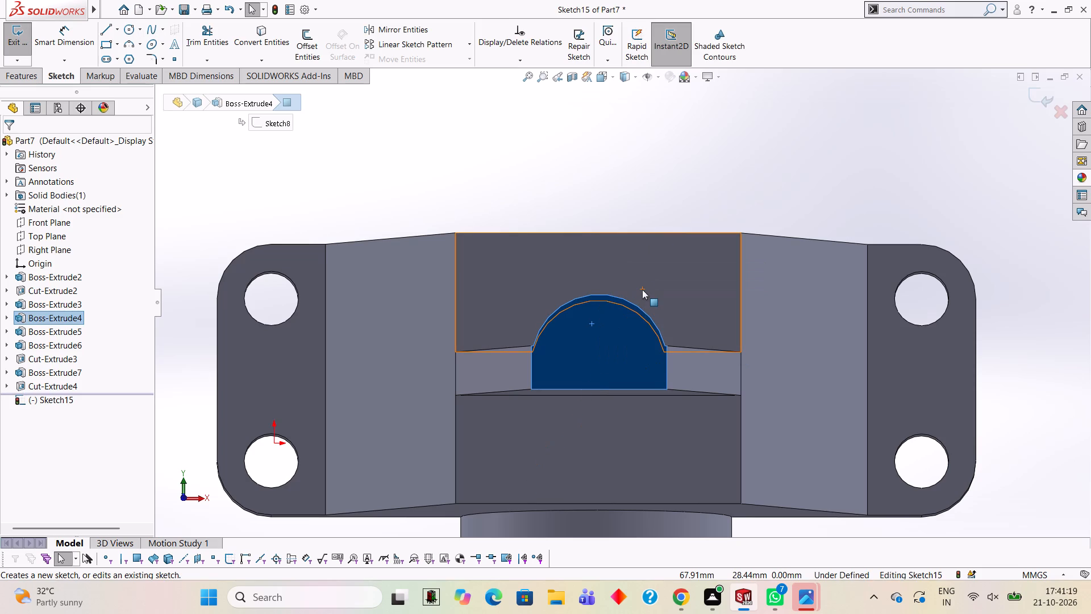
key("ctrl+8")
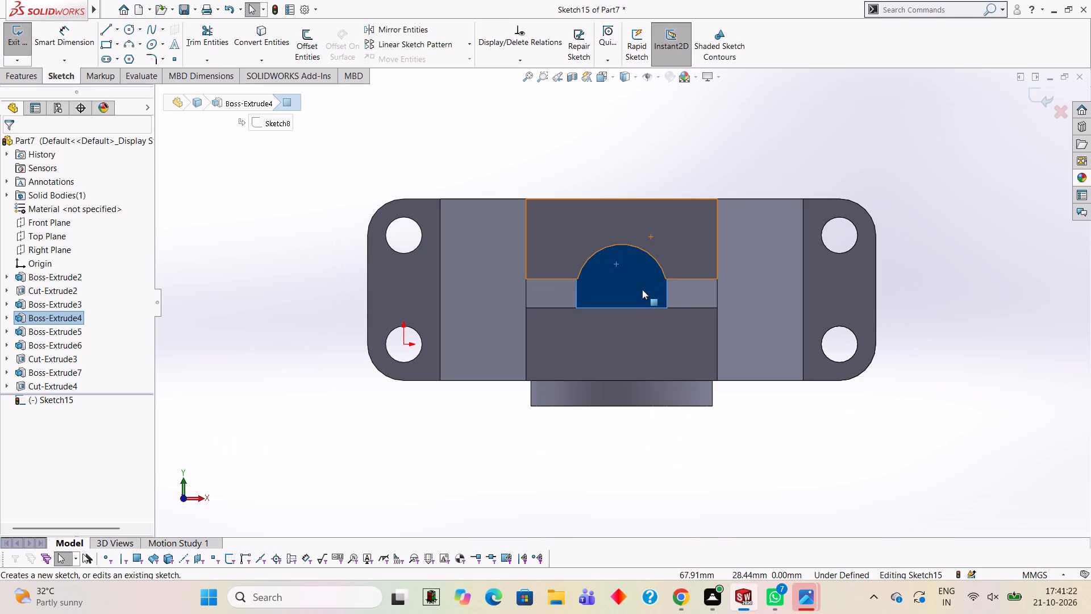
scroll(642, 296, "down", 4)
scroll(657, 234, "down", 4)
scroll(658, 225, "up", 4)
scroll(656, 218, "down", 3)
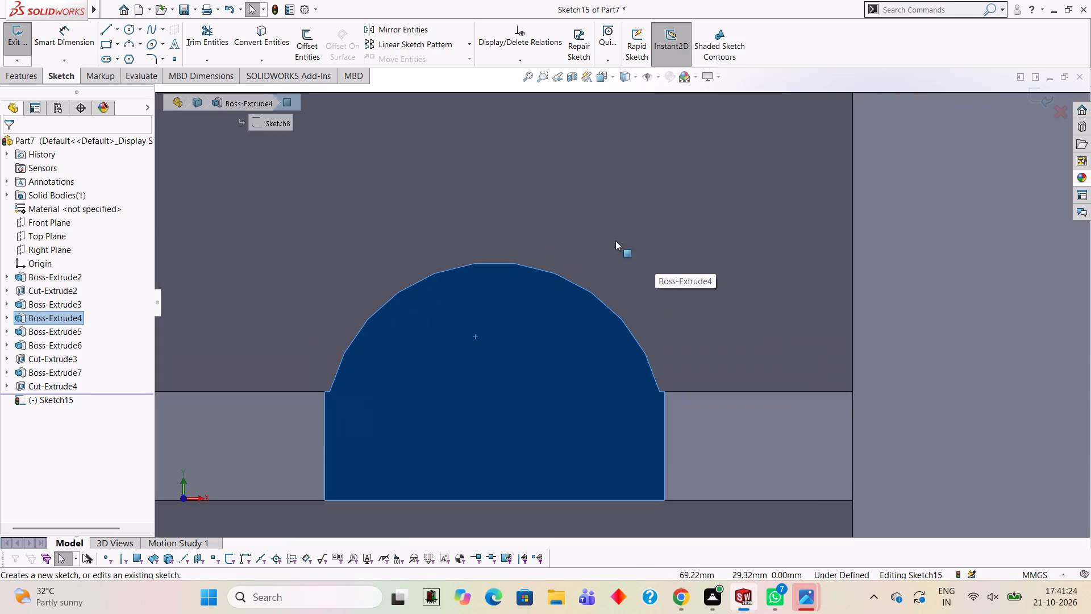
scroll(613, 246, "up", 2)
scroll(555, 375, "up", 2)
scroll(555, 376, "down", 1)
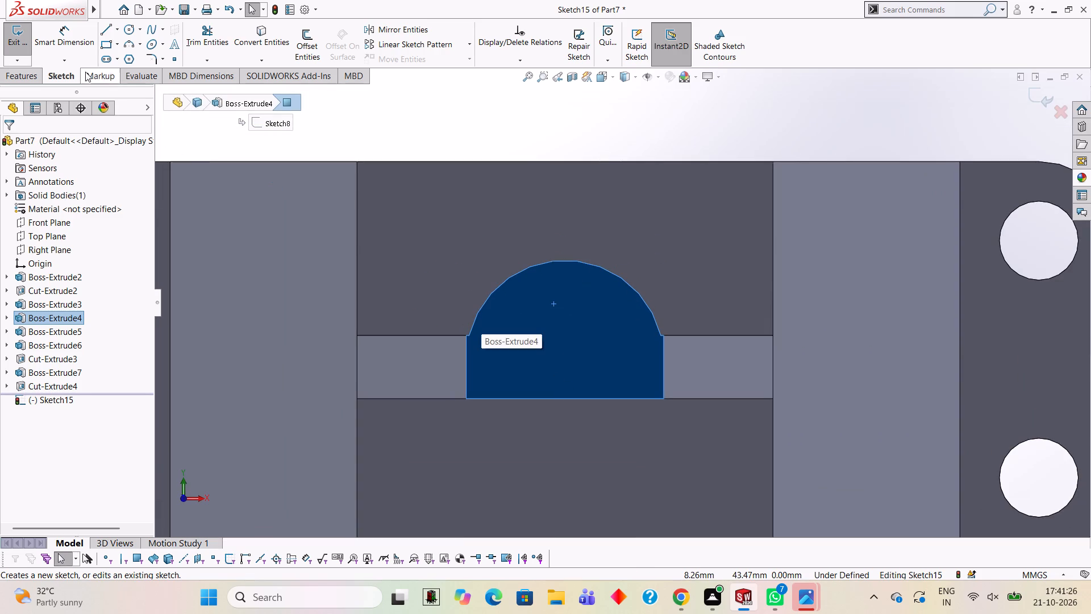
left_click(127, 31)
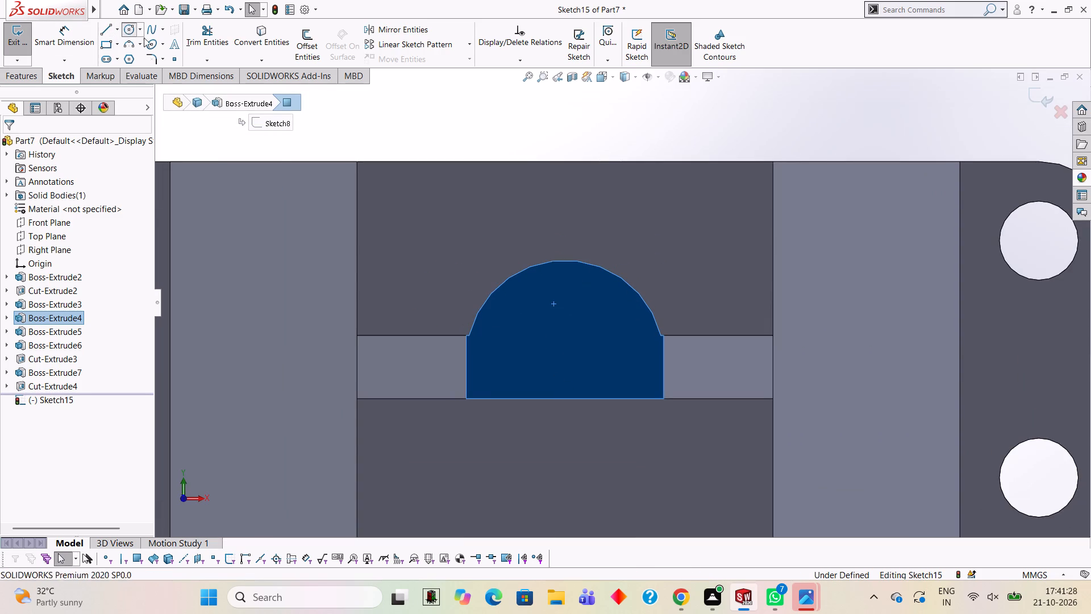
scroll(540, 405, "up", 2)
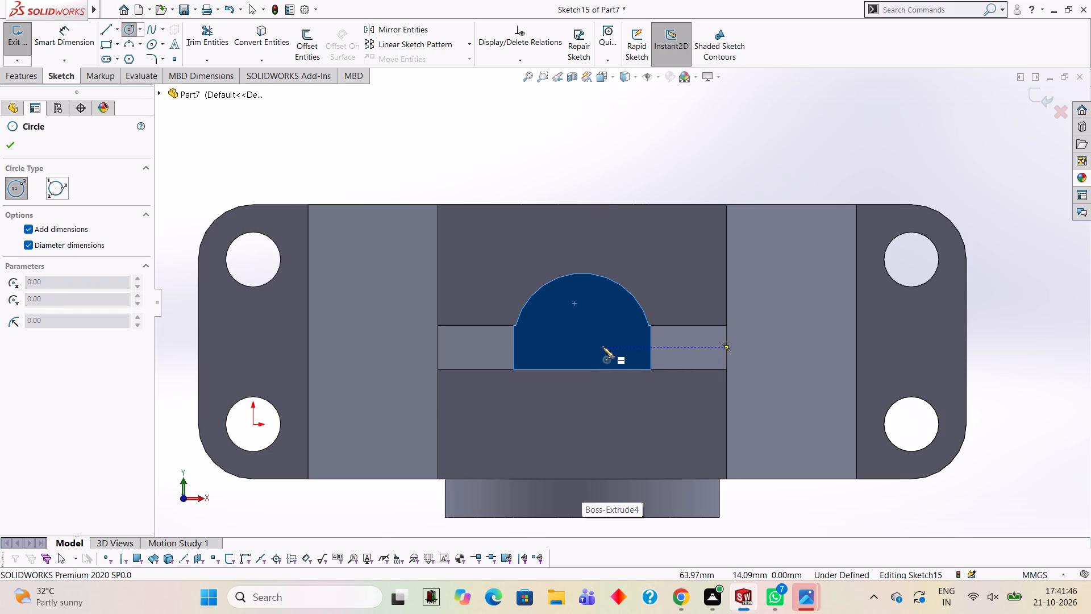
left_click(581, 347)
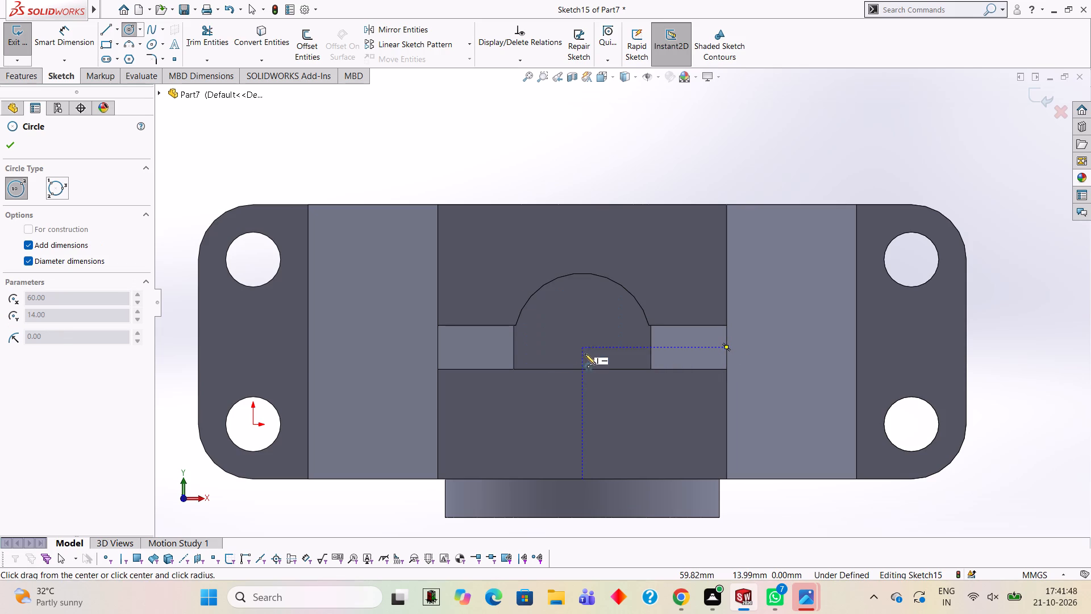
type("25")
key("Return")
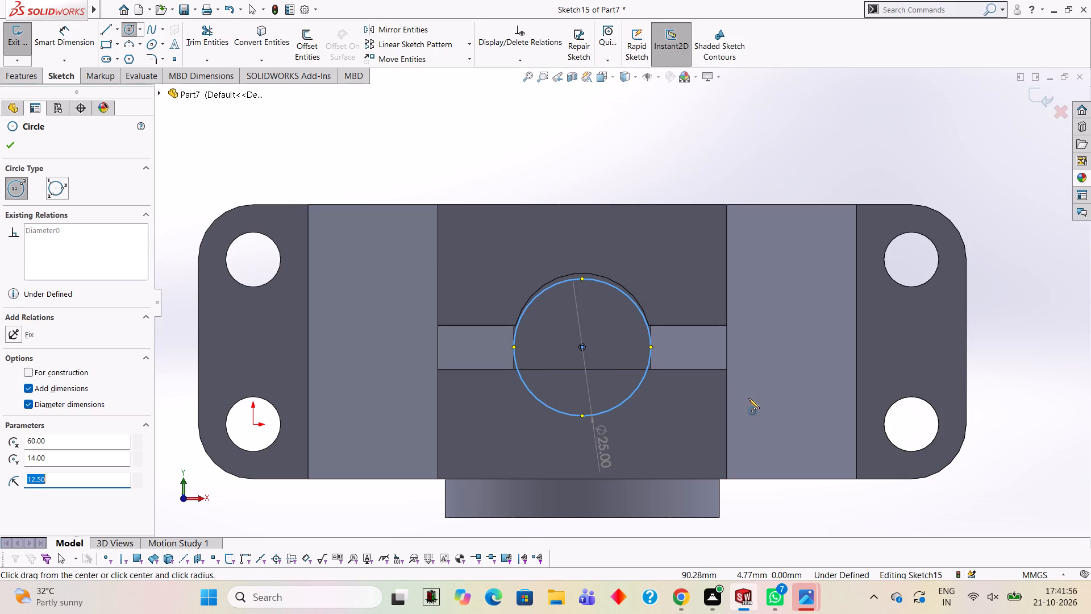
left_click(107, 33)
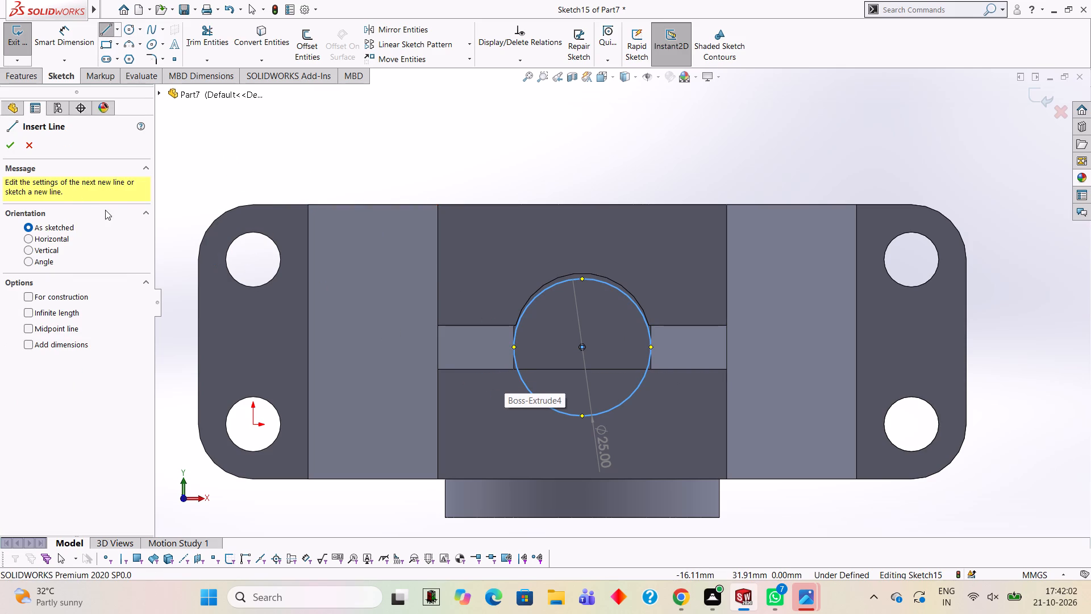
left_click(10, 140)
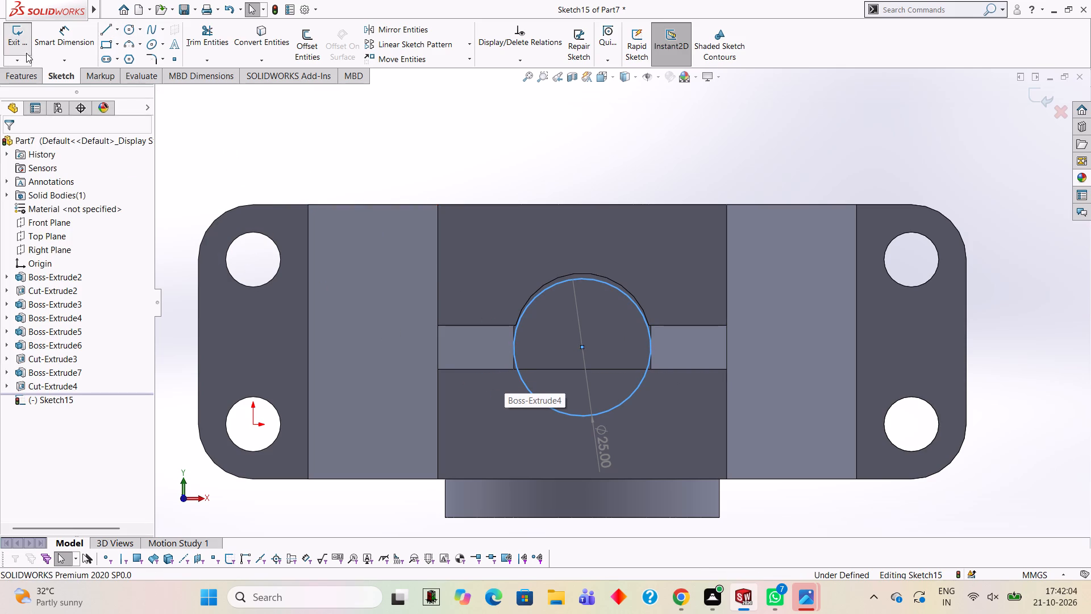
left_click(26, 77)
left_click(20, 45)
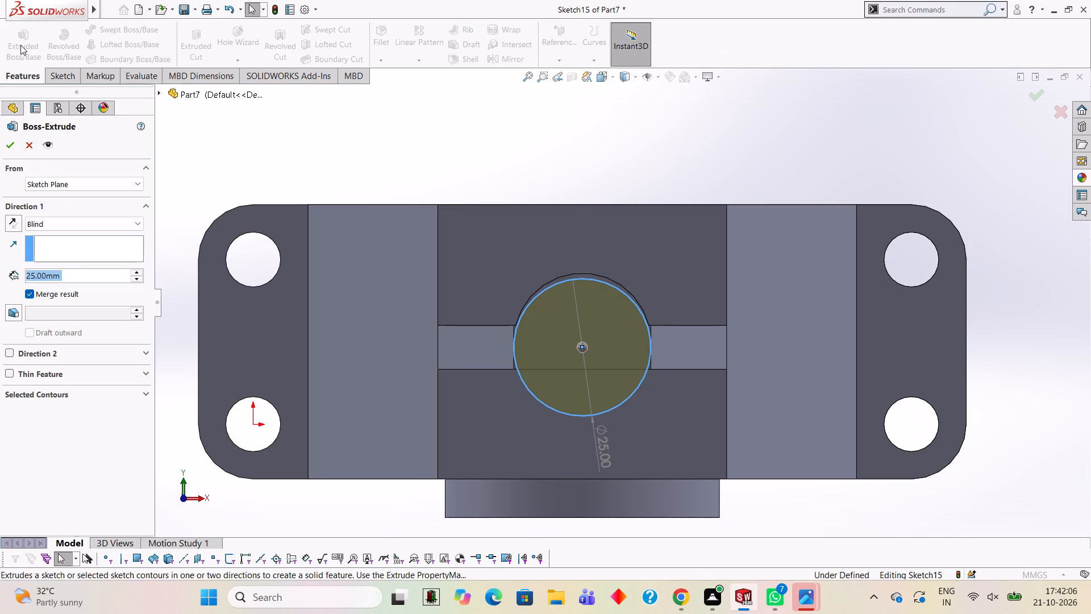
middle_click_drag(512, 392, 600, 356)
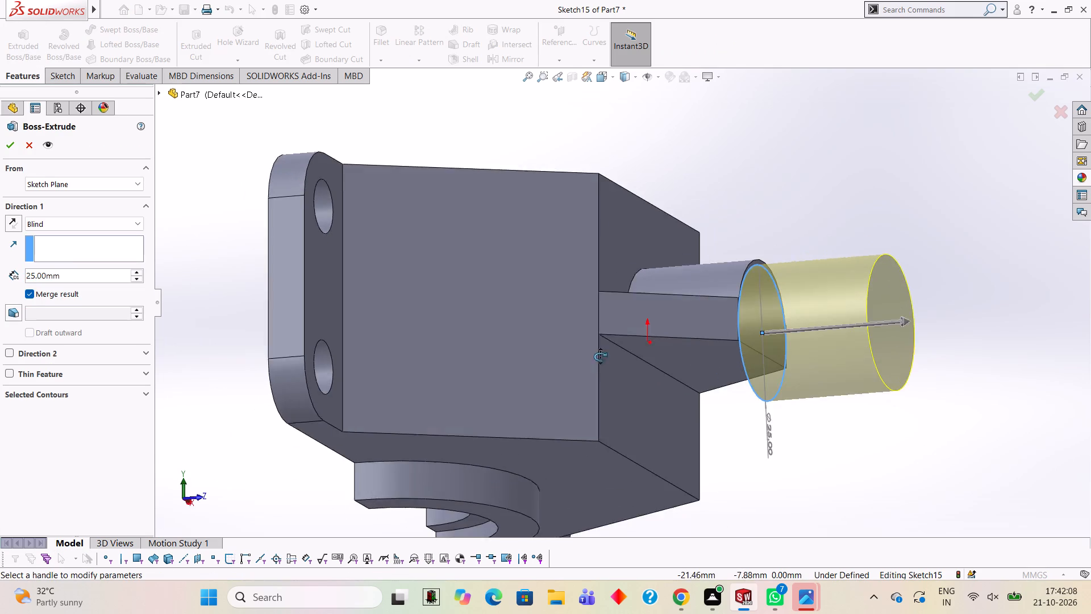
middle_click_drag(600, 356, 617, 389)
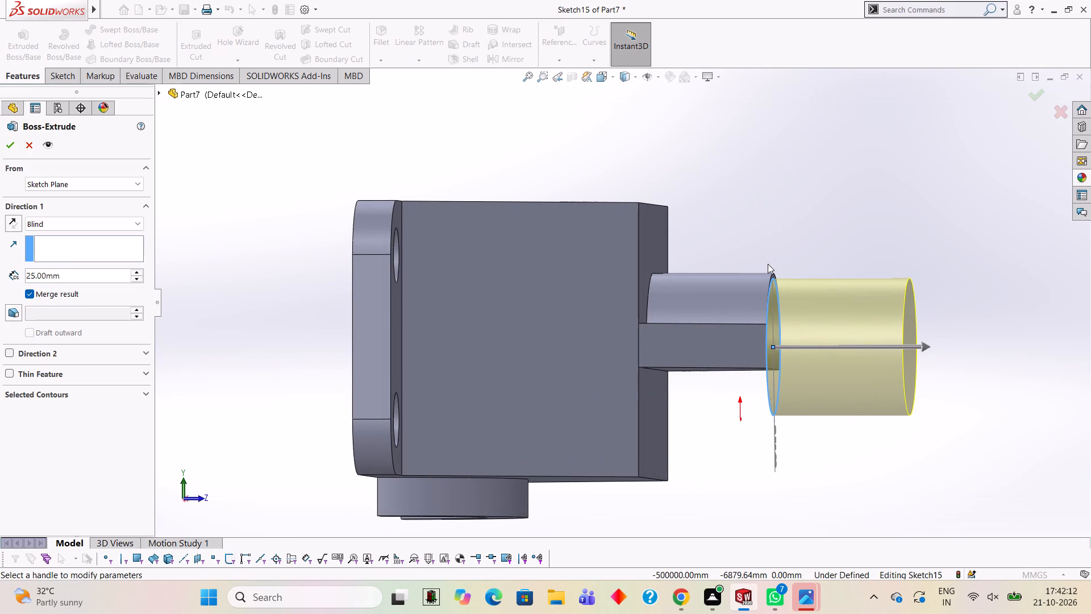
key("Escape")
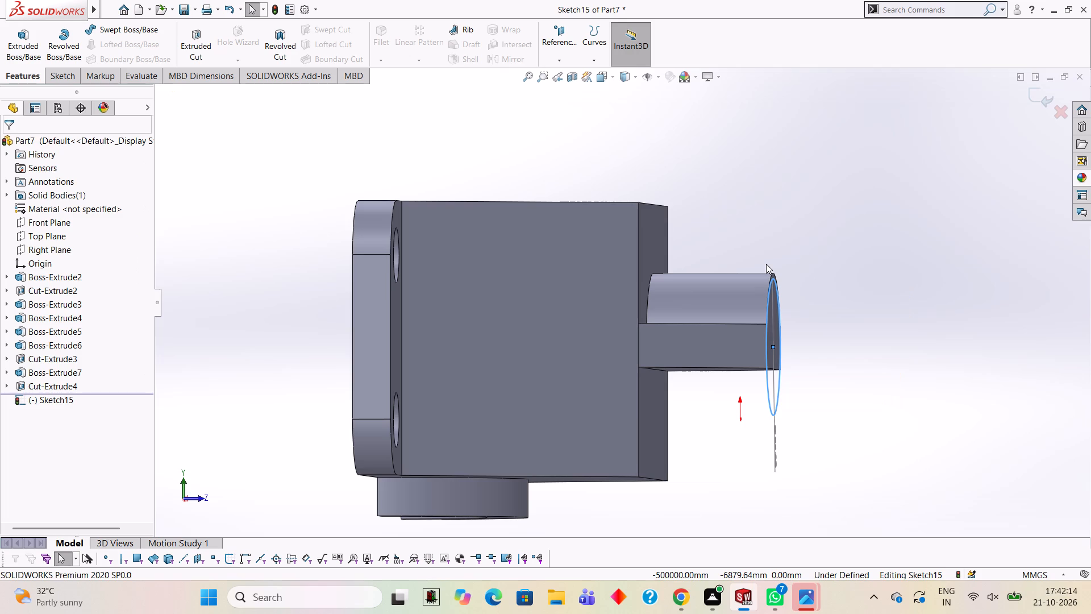
Undo the circle sketch on the boss's top face, and the recess cut in the upper extension together with its sketch.
key("ctrl+z")
key("ctrl+z")
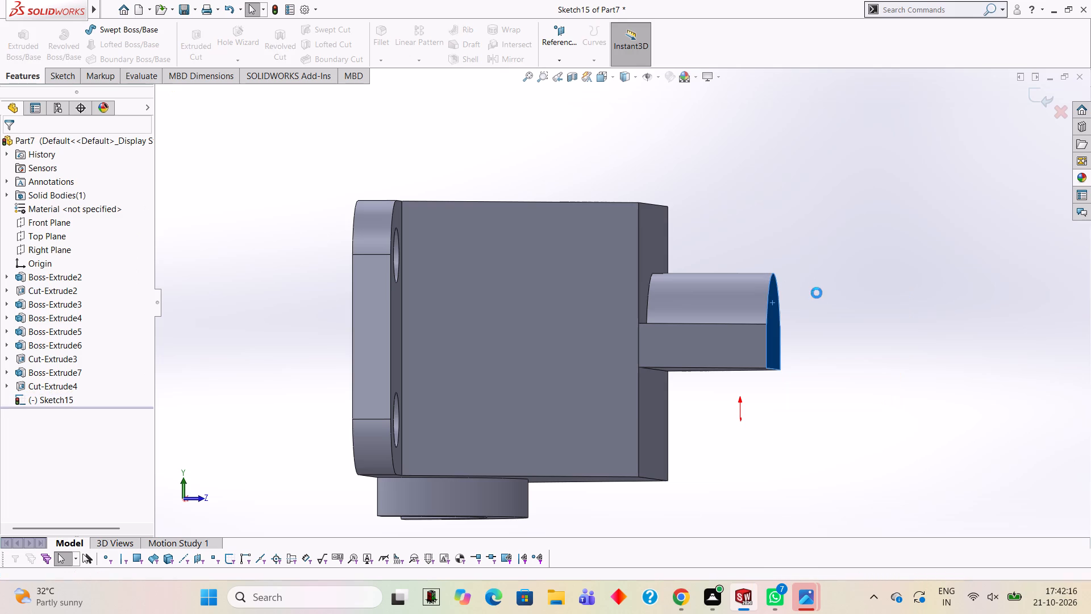
key("ctrl+z")
key("ctrl+z")
key("ctrl+z")
key("ctrl+z")
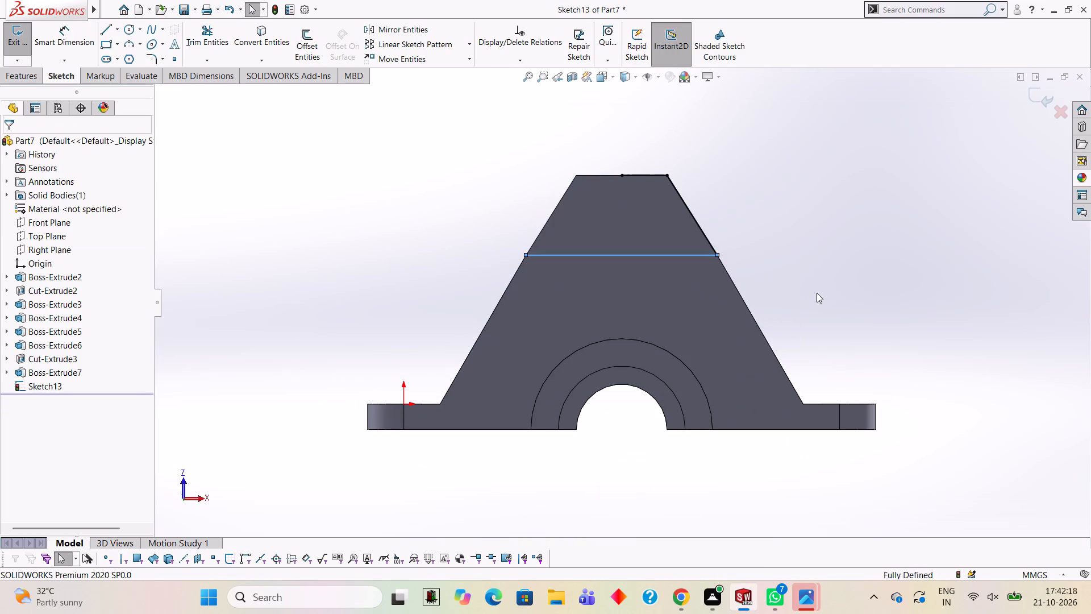
key("ctrl+z")
key("ctrl+z")
key("ctrl+z")
key("ctrl+z")
key("ctrl+z")
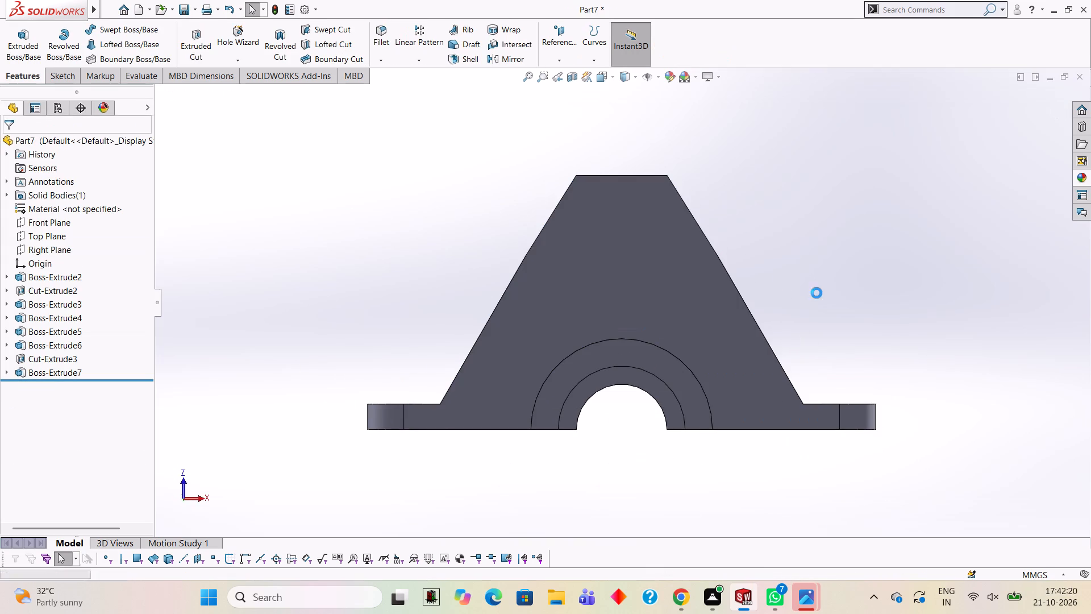
Undo the tapered upper extension's extrusion and all its sketch lines, and leave the emptied sketch.
key("ctrl+z")
key("ctrl+z")
key("ctrl+z")
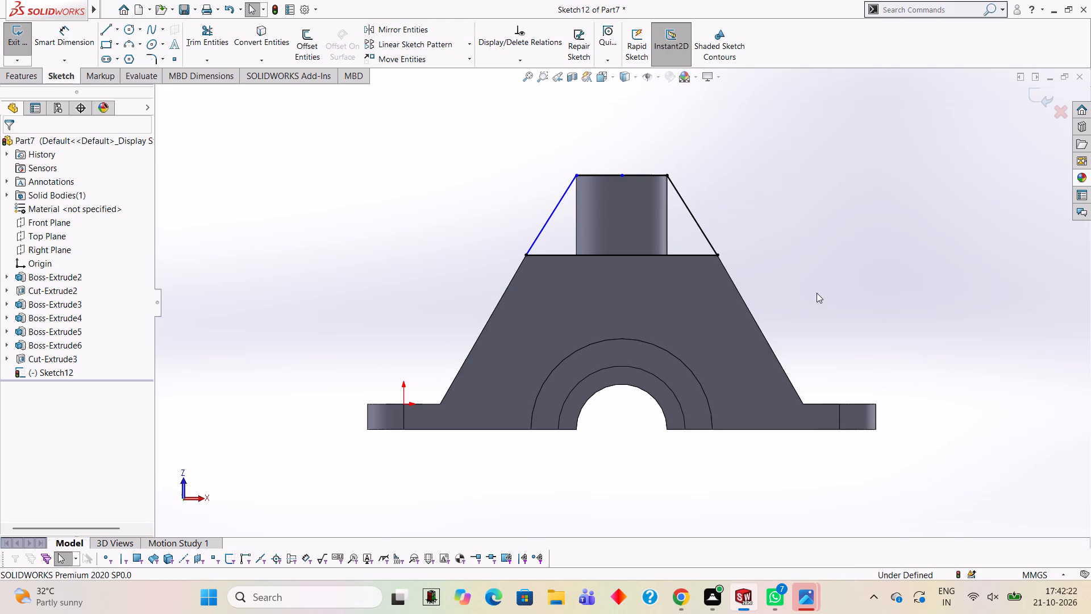
key("ctrl+z")
key("ctrl+z")
key("ctrl+z")
key("ctrl+z")
key("ctrl+z")
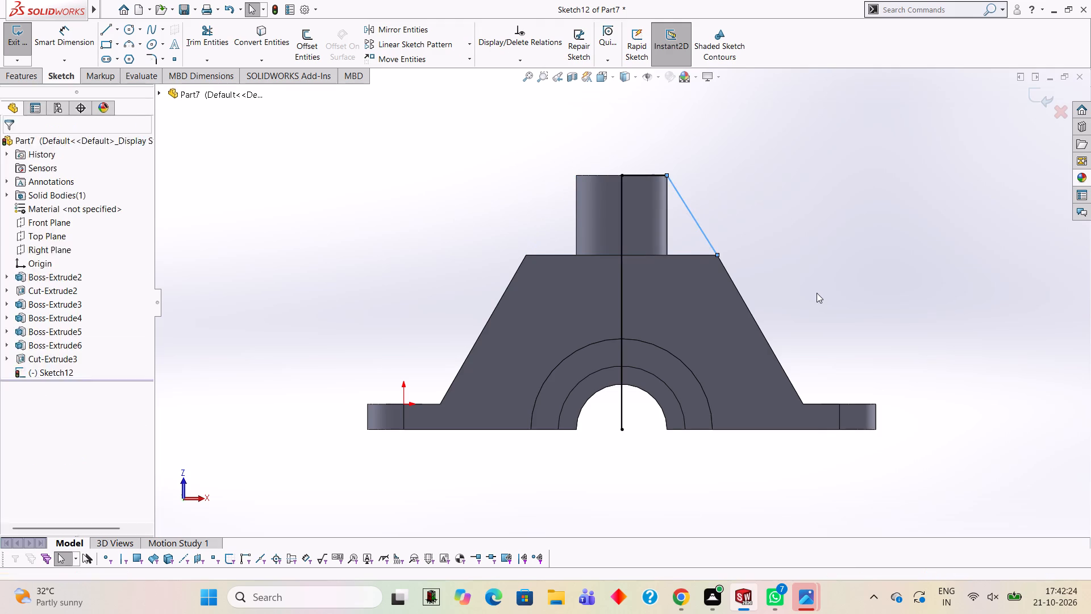
key("ctrl+z")
key("ctrl+z")
key("Escape")
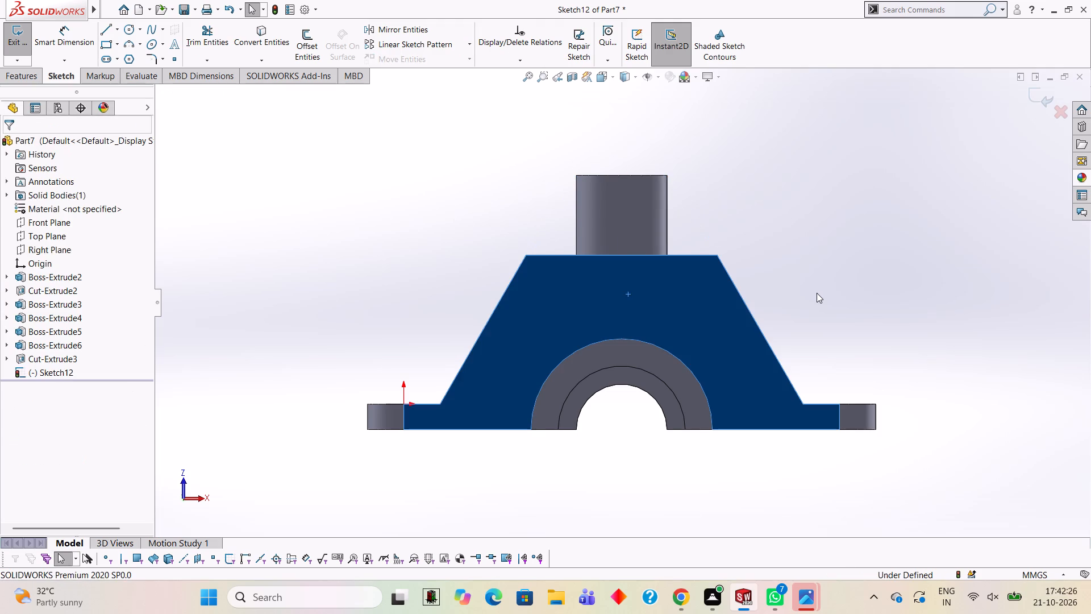
middle_click_drag(783, 255, 781, 506)
left_click(626, 284)
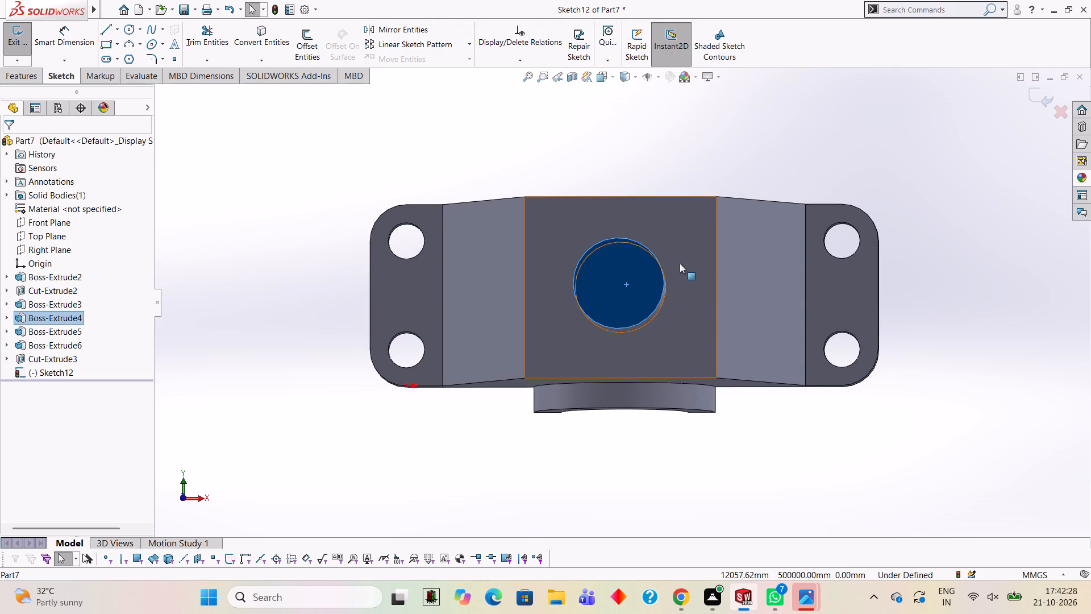
left_click(1048, 88)
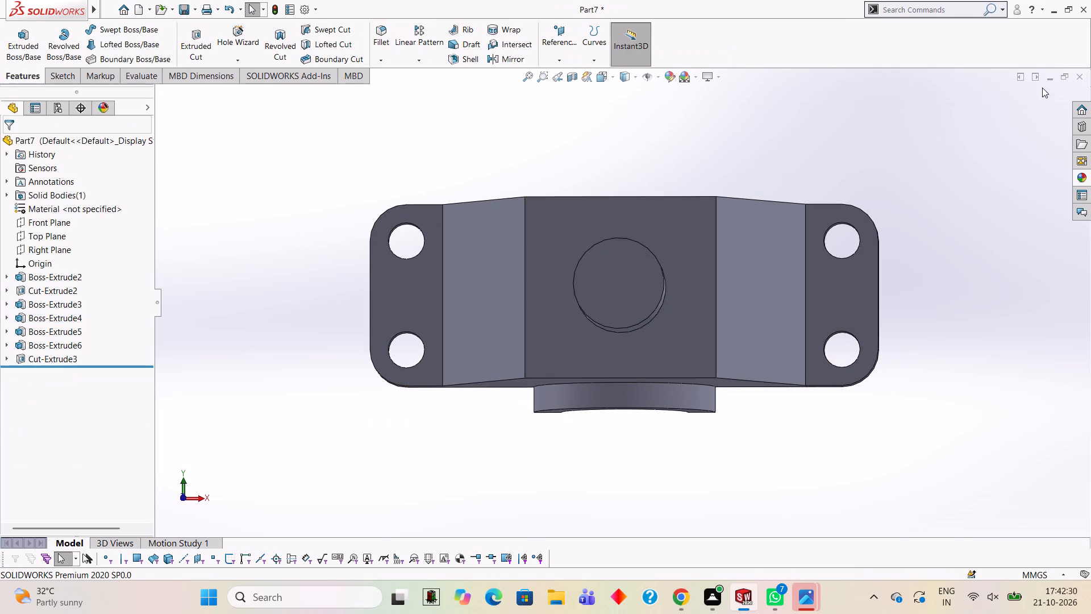
Sketch a 25 mm diameter circle on the round boss's top face, concentric with it at X 60, Y 15.
left_click(631, 256)
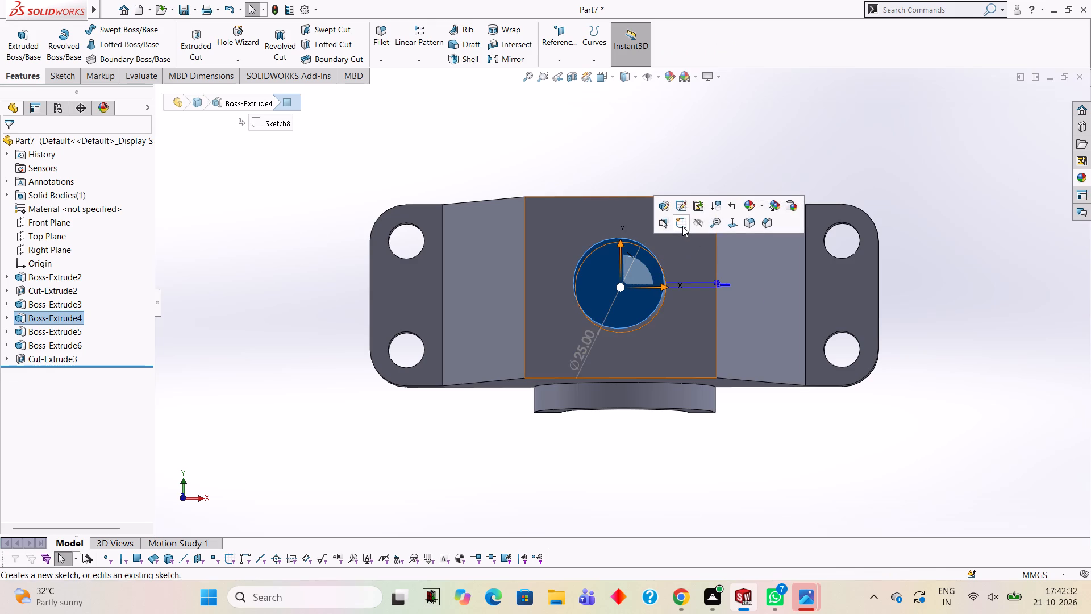
left_click(682, 226)
key("ctrl+8")
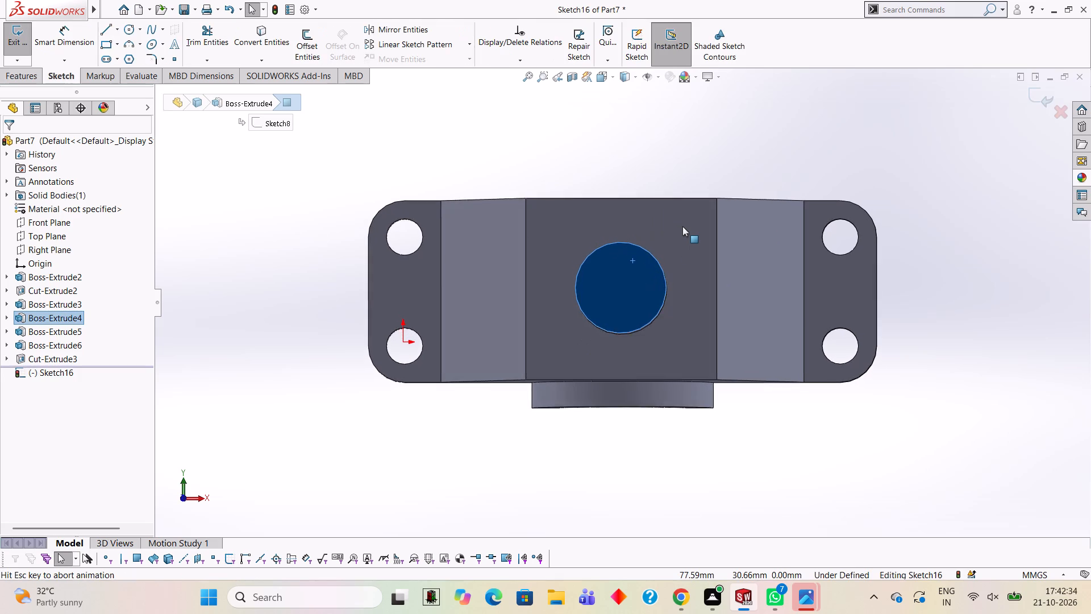
scroll(739, 265, "down", 4)
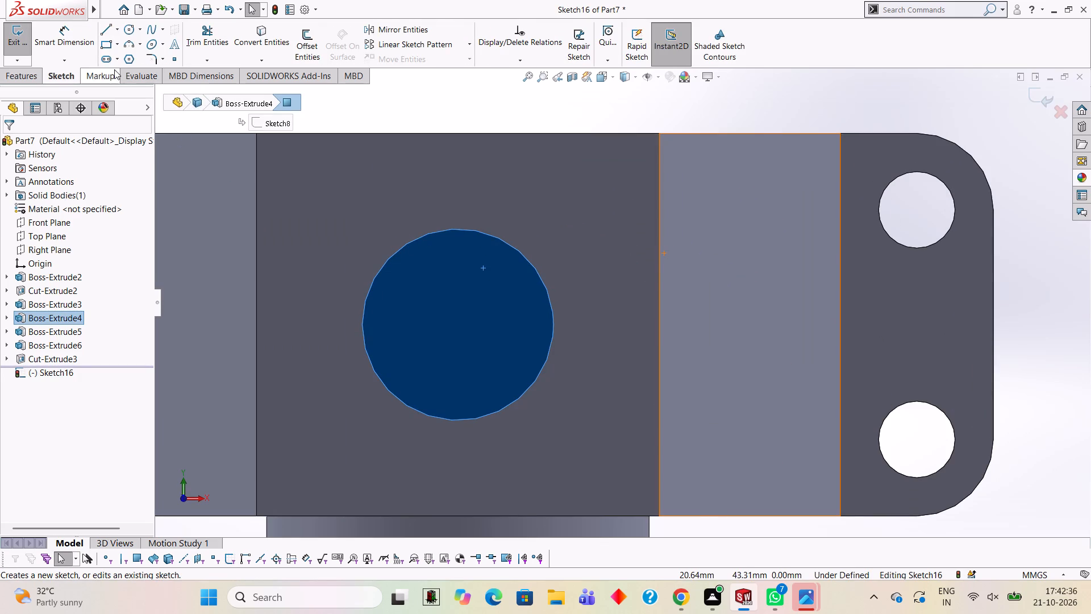
left_click(130, 30)
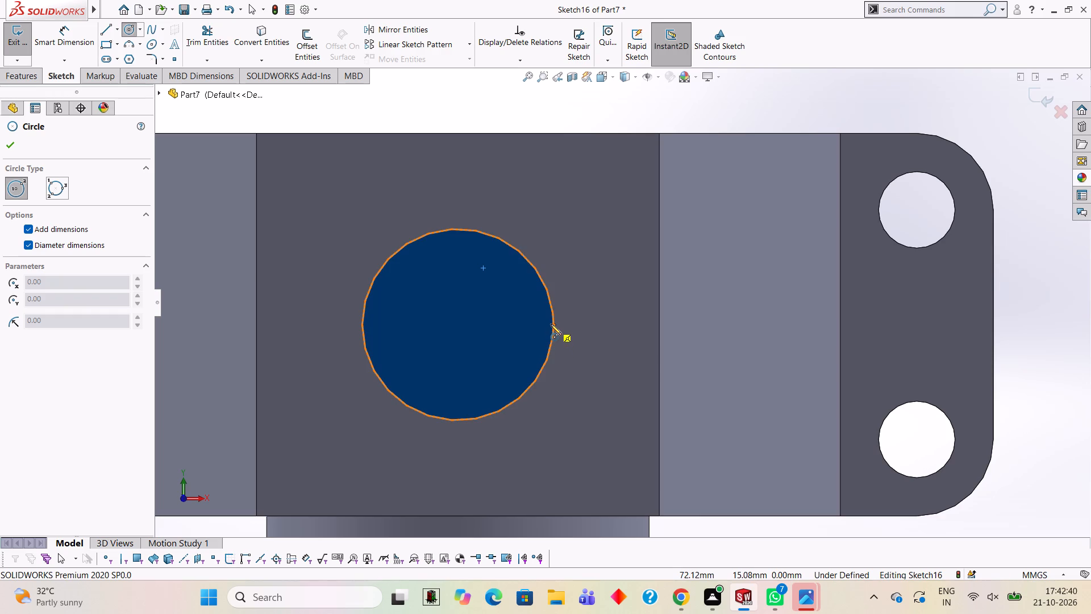
left_click(459, 325)
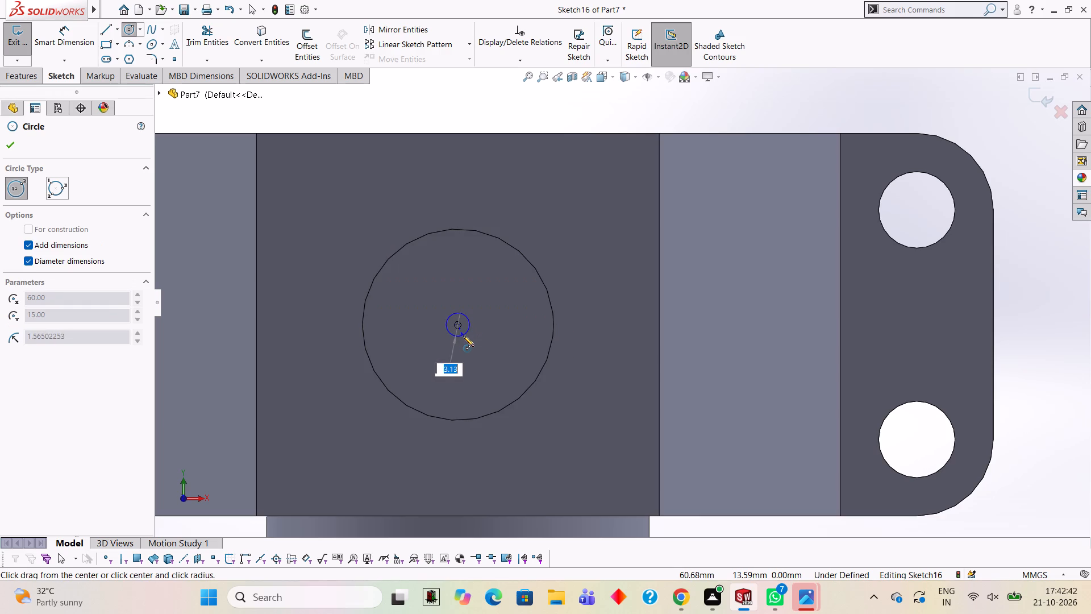
type("25")
key("Return")
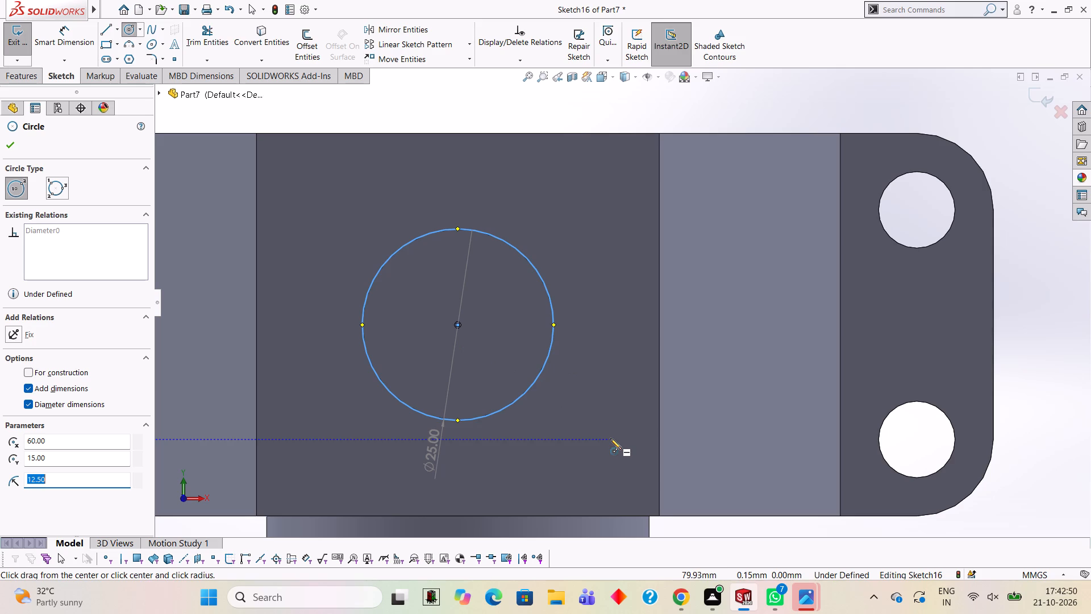
left_click(11, 146)
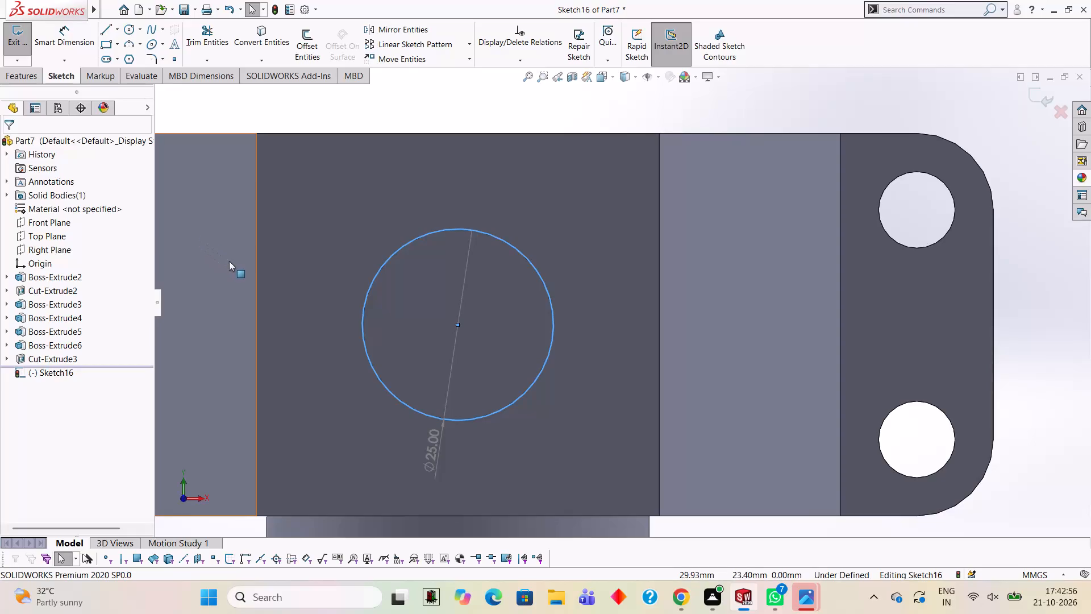
key("Escape")
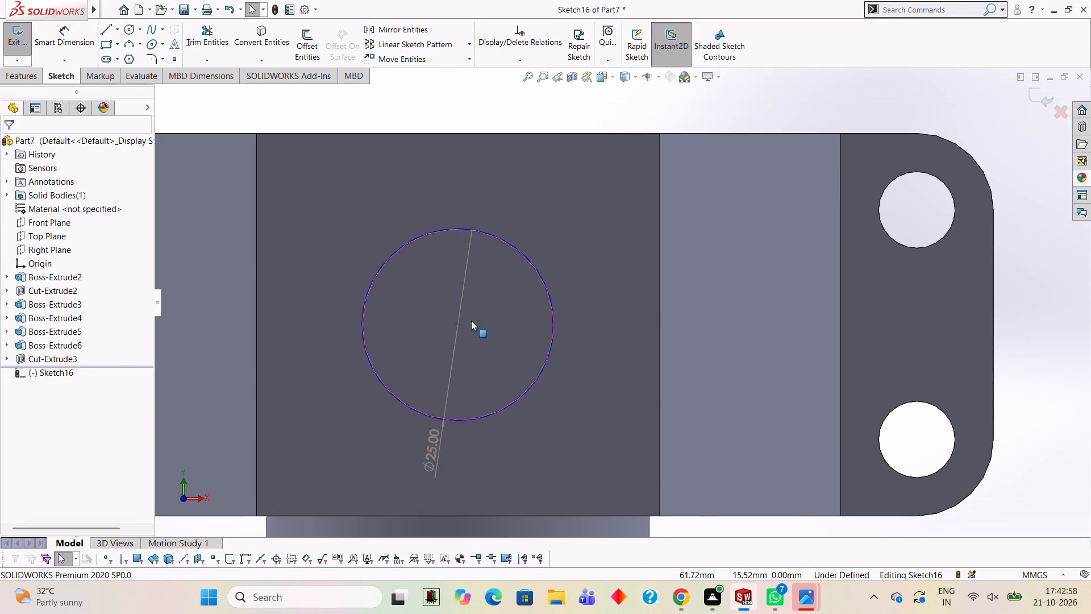
Undo the circle on the round boss's top face together with its sketch.
key("Escape")
key("Escape")
key("Escape")
key("Escape")
key("Escape")
key("Escape")
key("Escape")
key("ctrl+z")
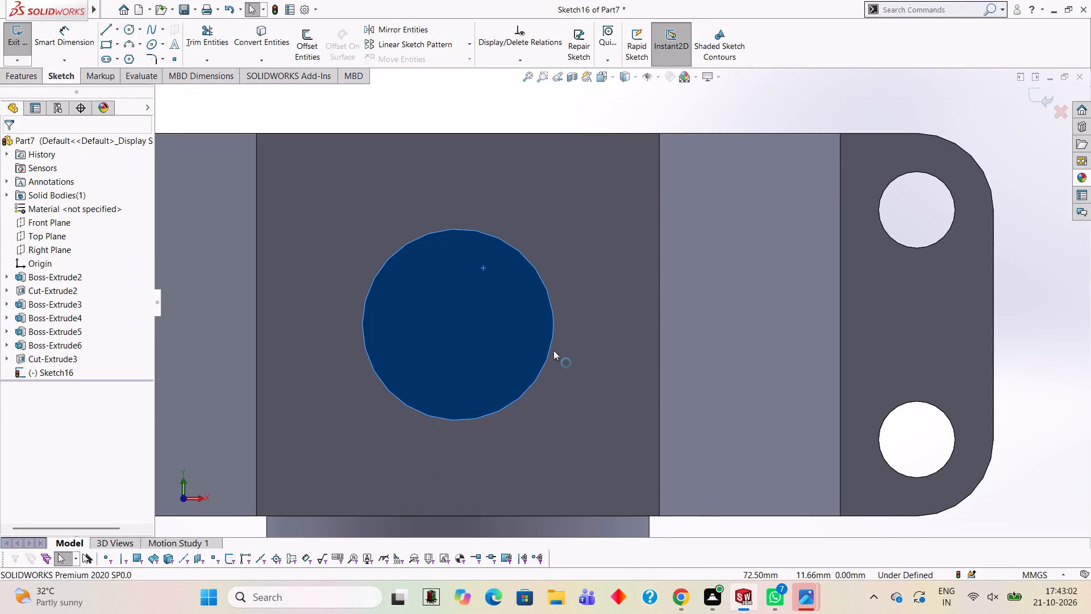
key("ctrl+z")
Sketch on the block's front face a closed right triangle, about 13.8 mm wide, from the block's upper right corner to the round boss's top edge.
middle_click_drag(646, 388, 623, 258)
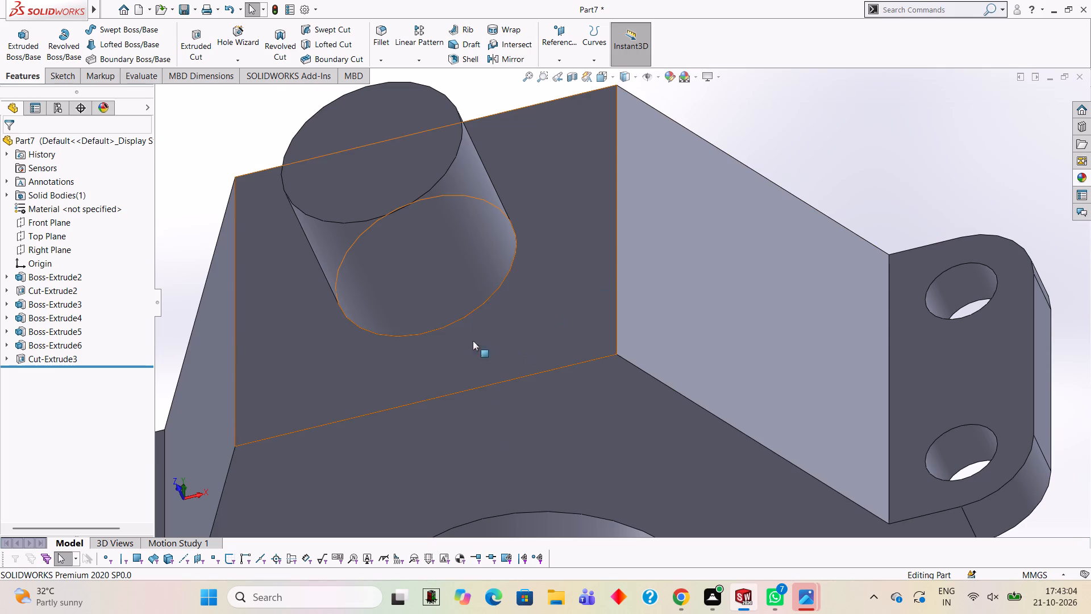
left_click(474, 432)
left_click(529, 397)
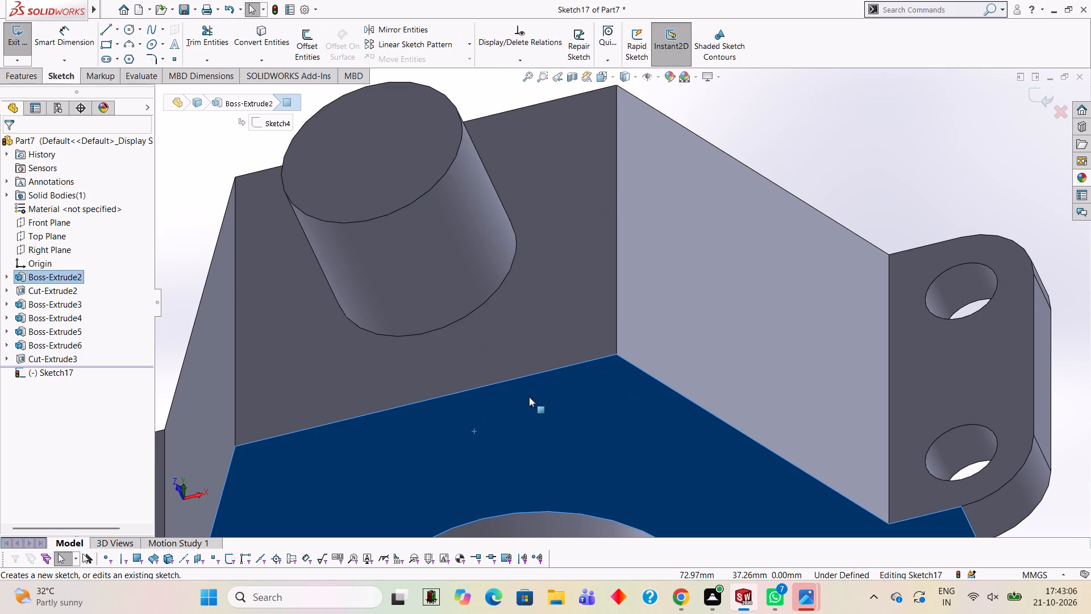
key("ctrl+8")
scroll(655, 340, "down", 3)
scroll(759, 257, "up", 3)
scroll(750, 229, "down", 3)
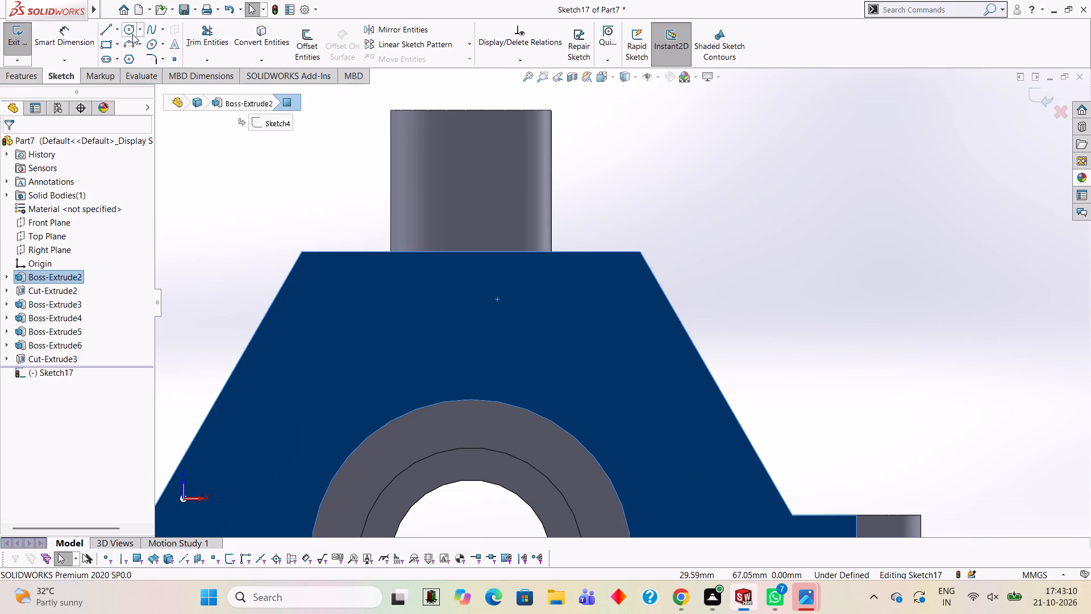
left_click(105, 30)
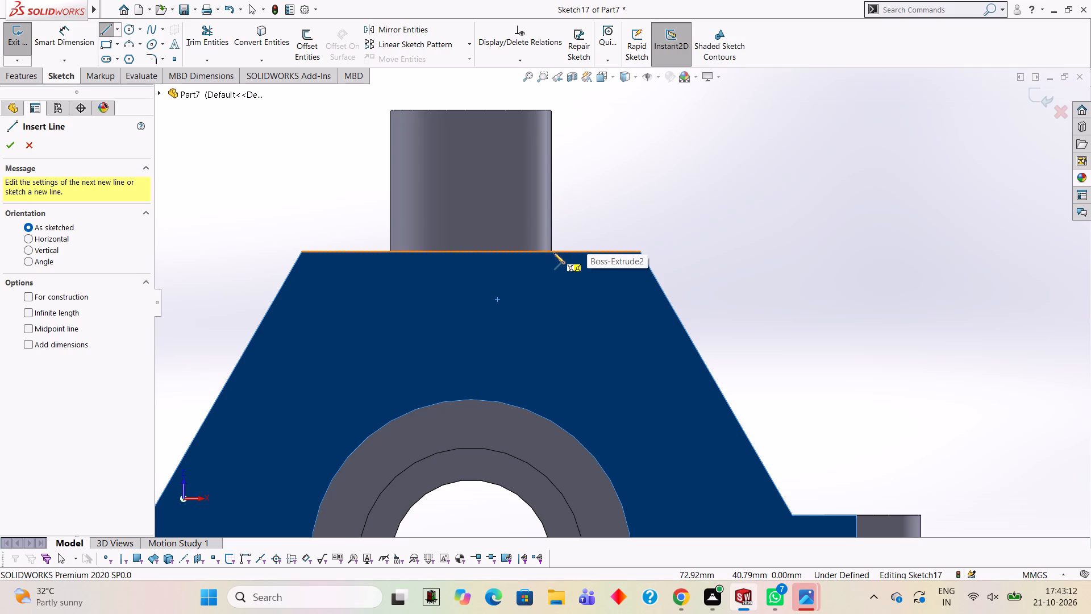
left_click(640, 250)
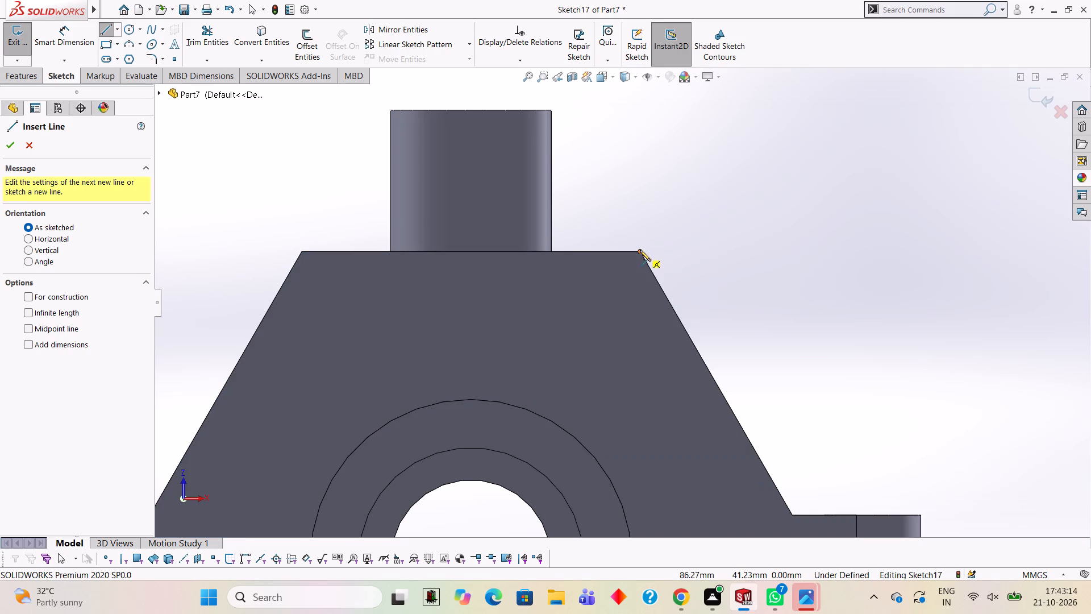
left_click(552, 107)
left_click(553, 253)
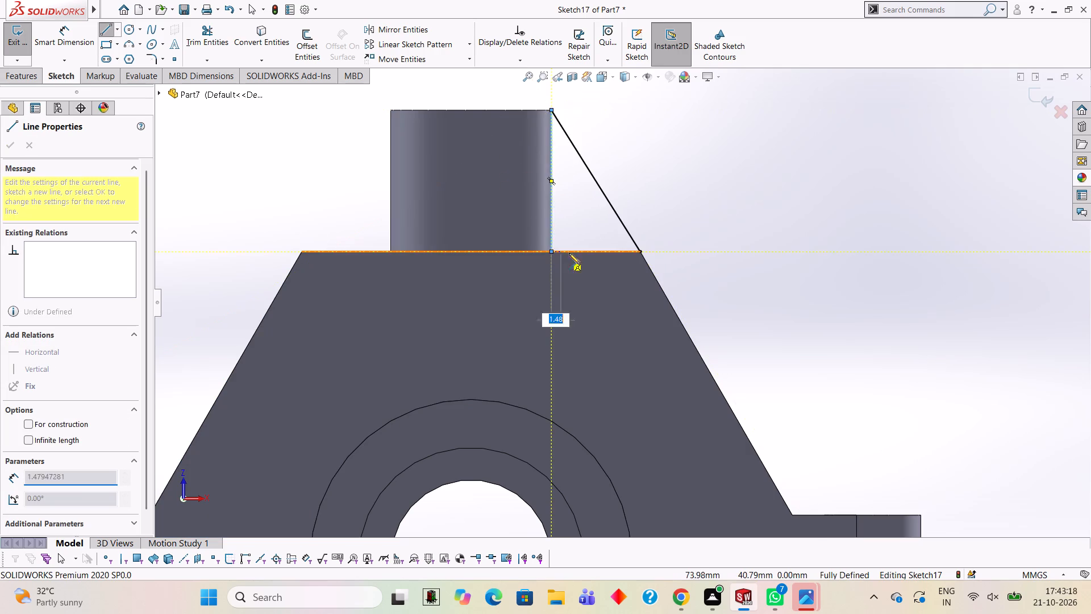
left_click(640, 251)
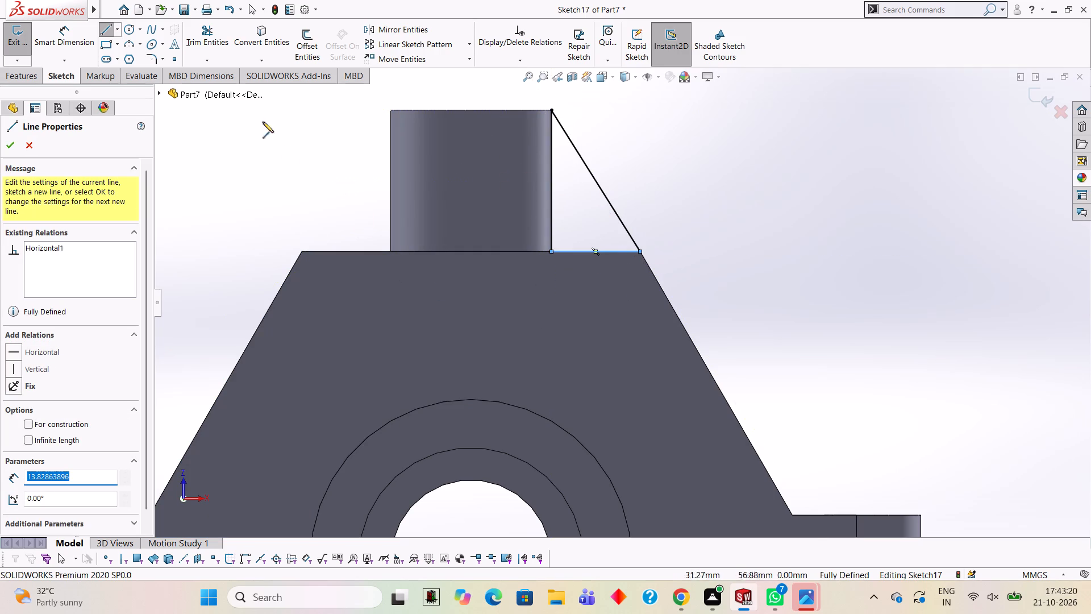
Sketch the matching right triangle on the boss's left side, with a sloping edge about 26 mm long to the block's upper left corner.
left_click(390, 109)
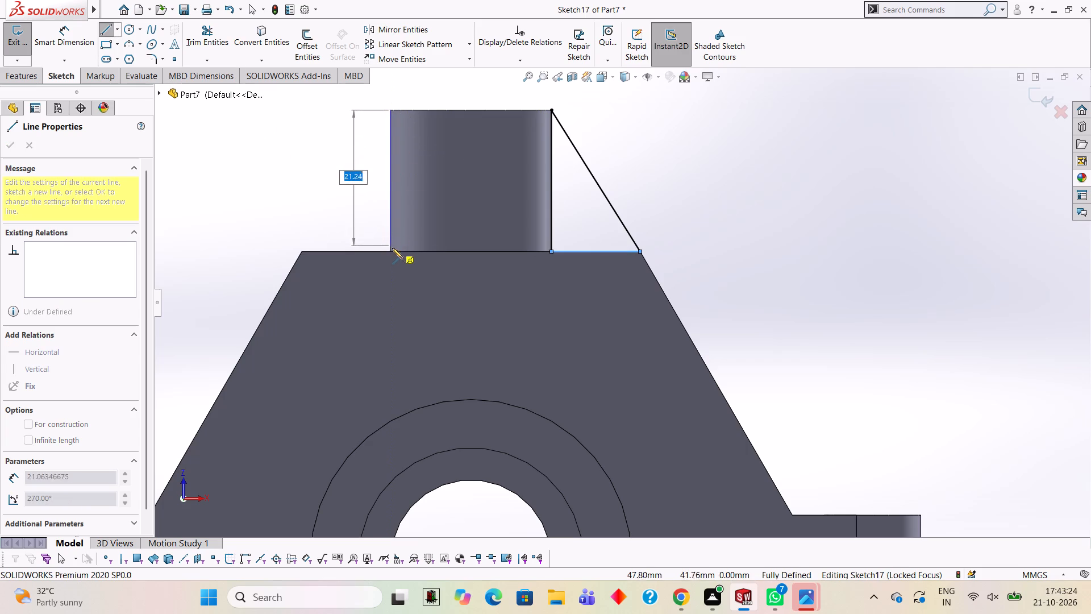
left_click(392, 253)
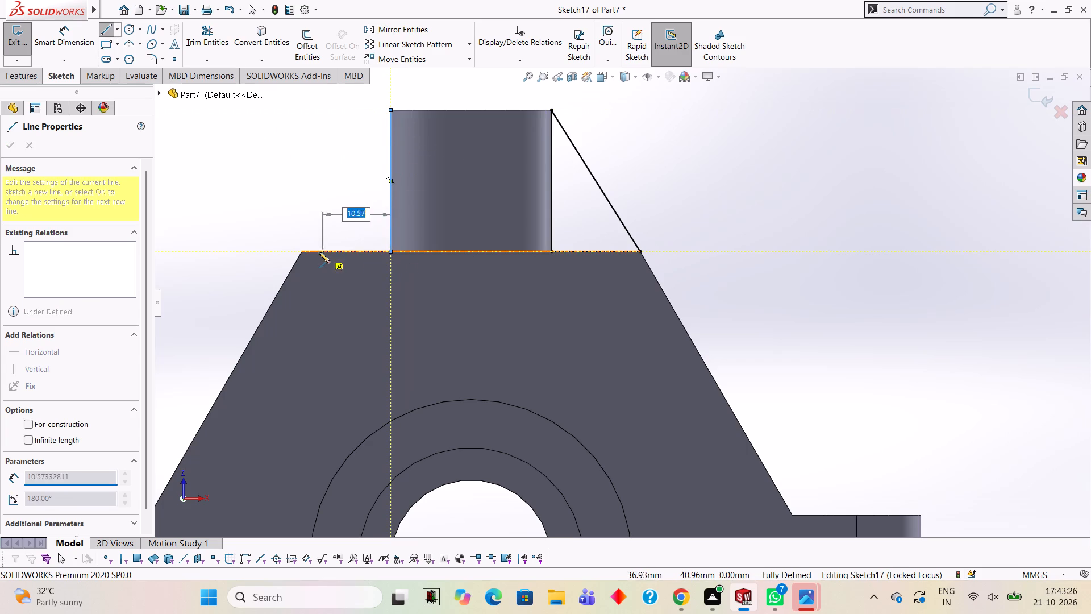
left_click(300, 252)
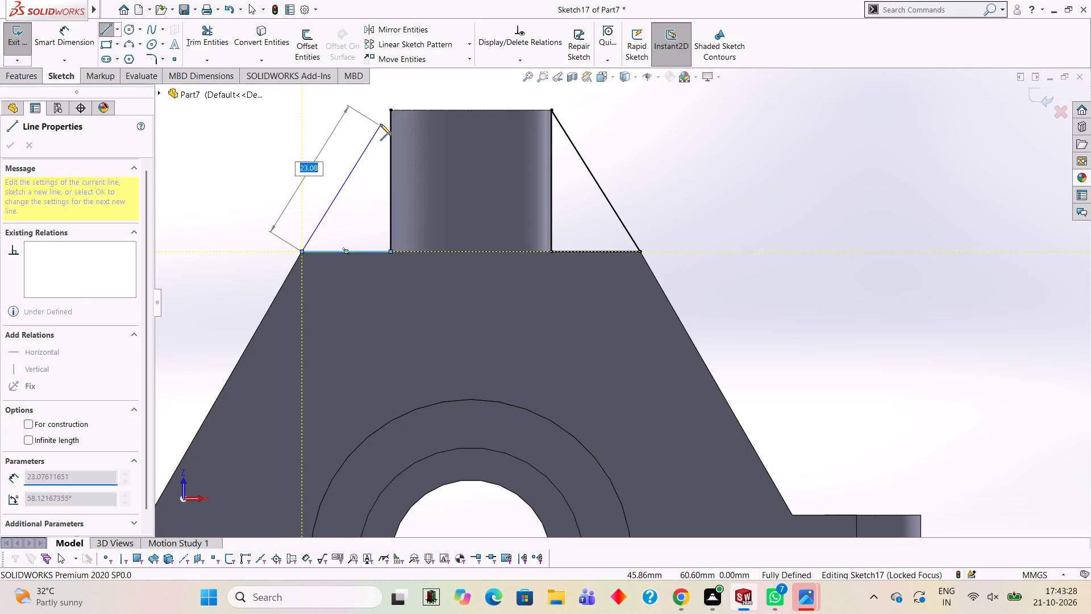
left_click(388, 111)
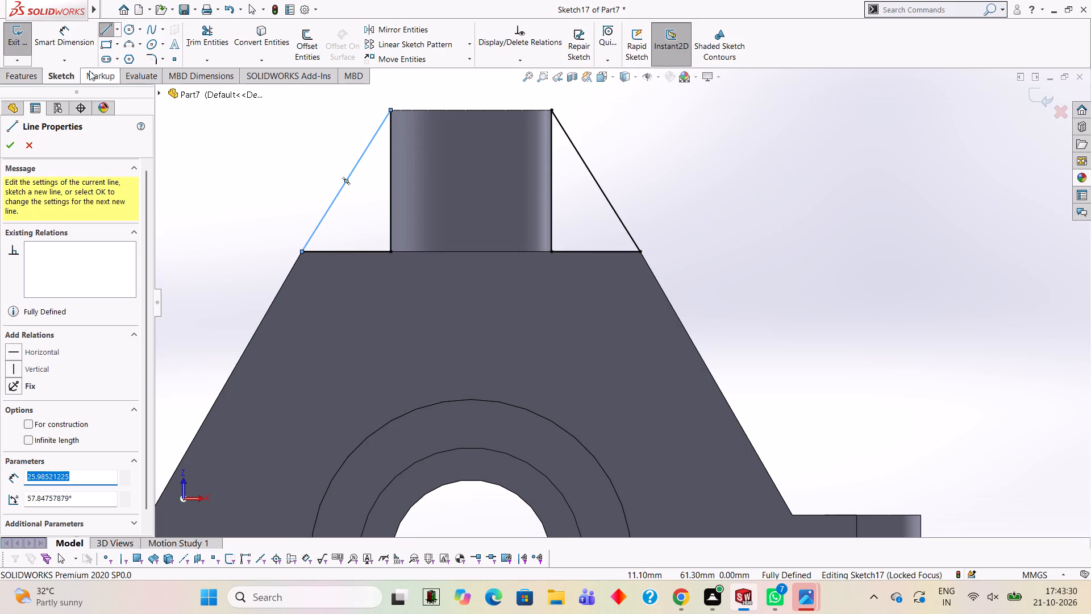
Extrude both triangles 28 mm in the reversed direction, back over the block's top face, as a blind boss with merged result.
left_click(52, 38)
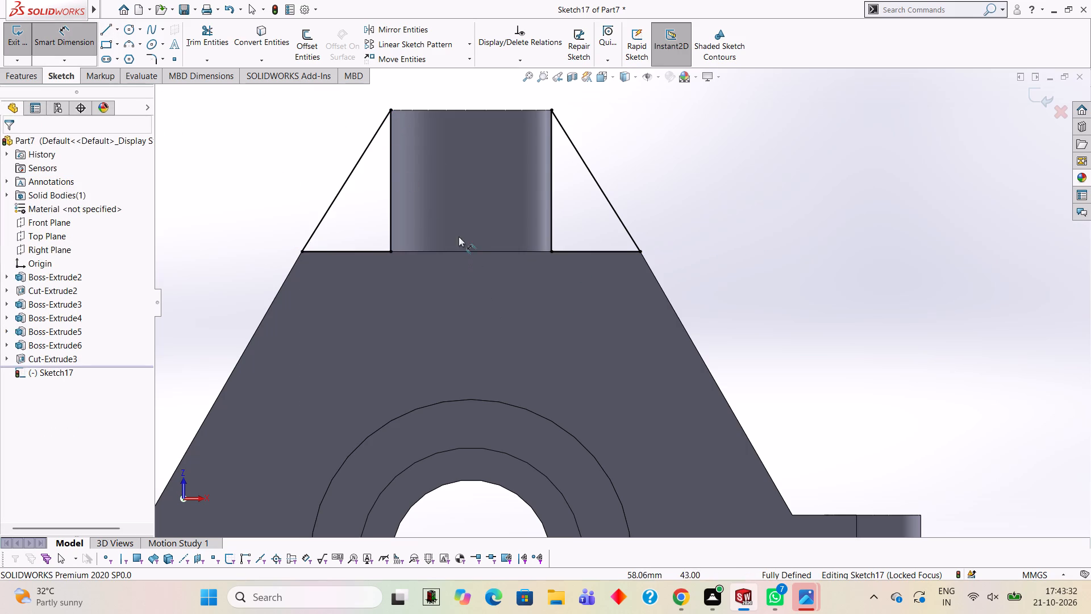
middle_click_drag(314, 175, 351, 263)
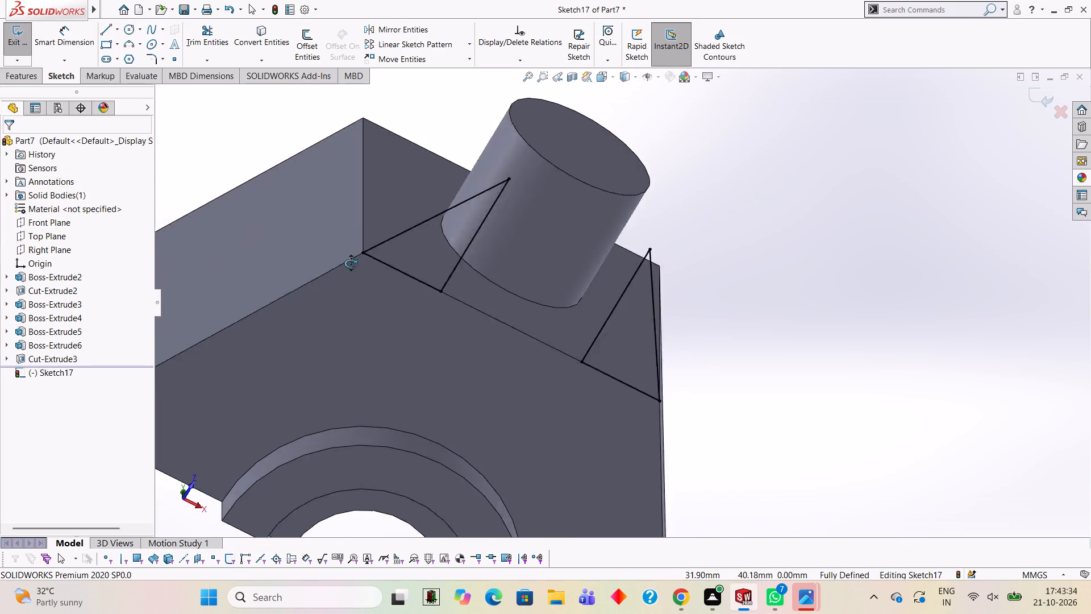
middle_click_drag(351, 263, 337, 304)
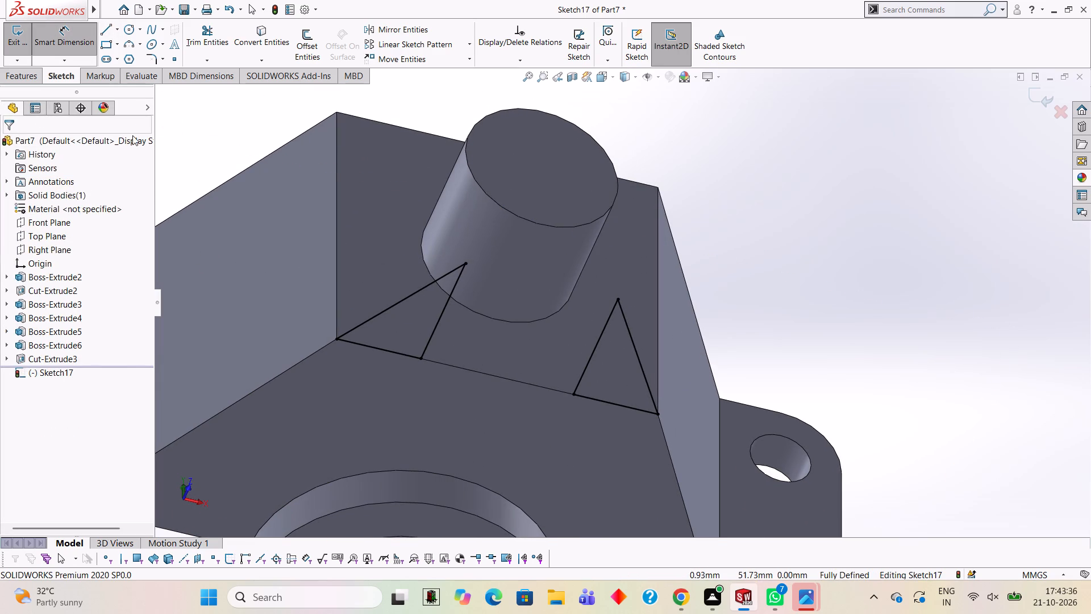
left_click(15, 75)
left_click(15, 44)
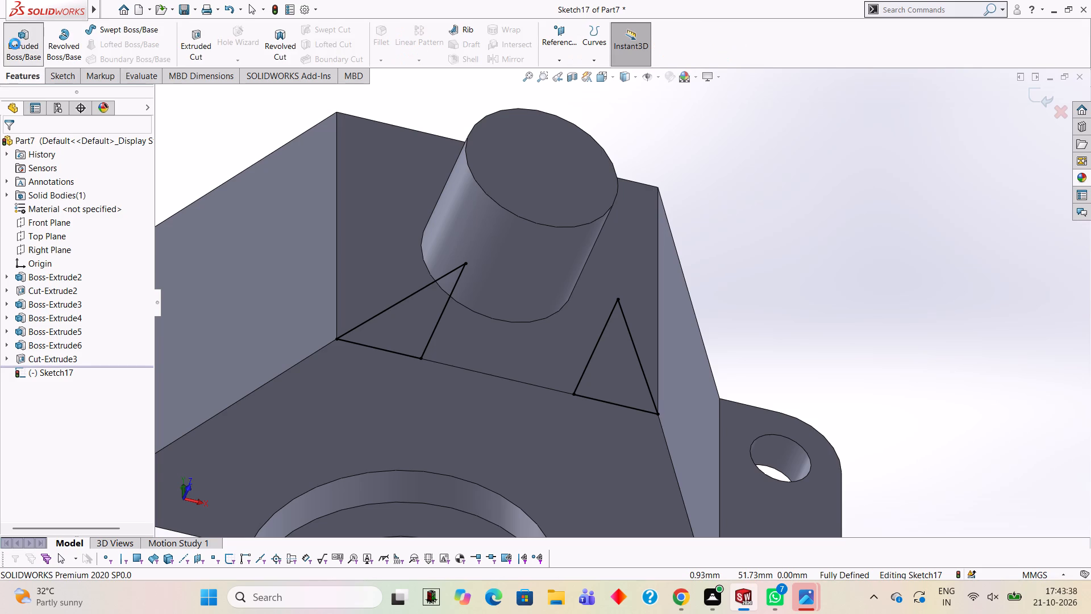
left_click(11, 221)
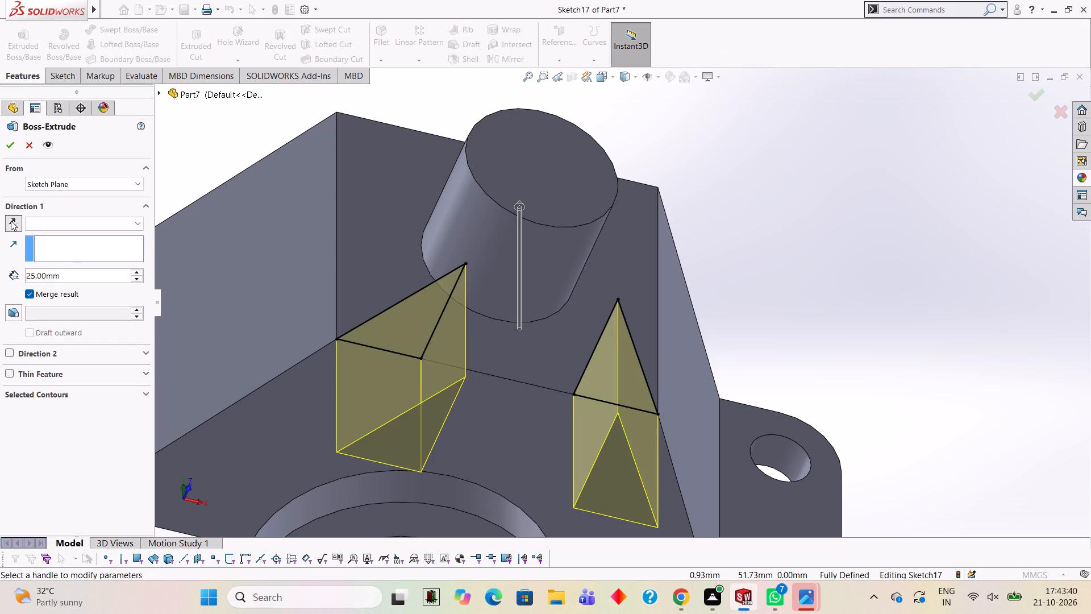
left_click(83, 282)
key("BackSpace")
key("BackSpace")
key("BackSpace")
key("BackSpace")
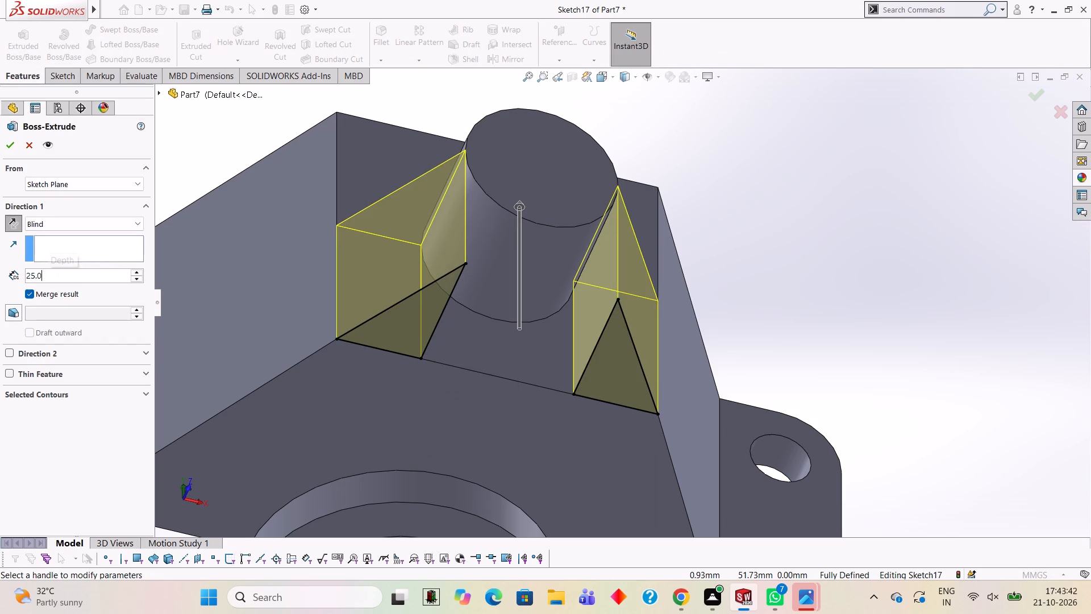
key("BackSpace")
key("BackSpace")
key("8")
key("Return")
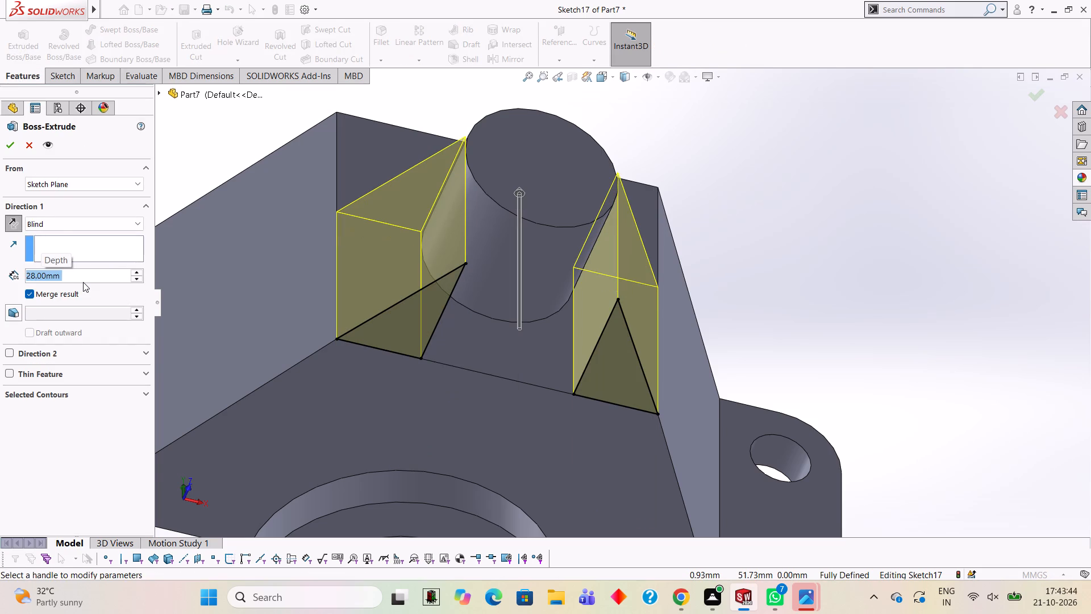
left_click(11, 139)
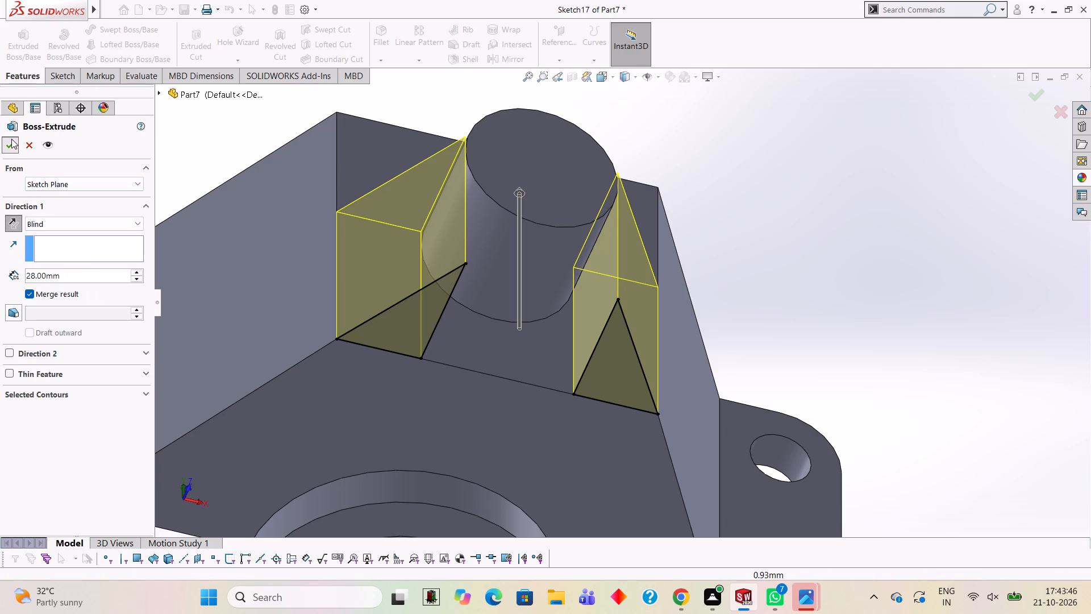
left_click(46, 298)
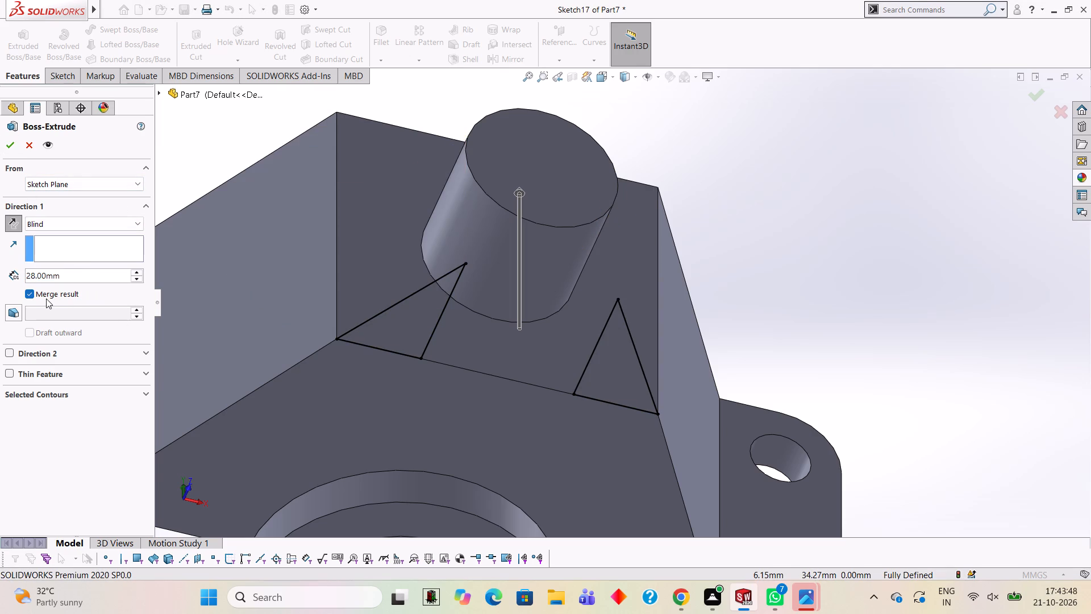
left_click(14, 143)
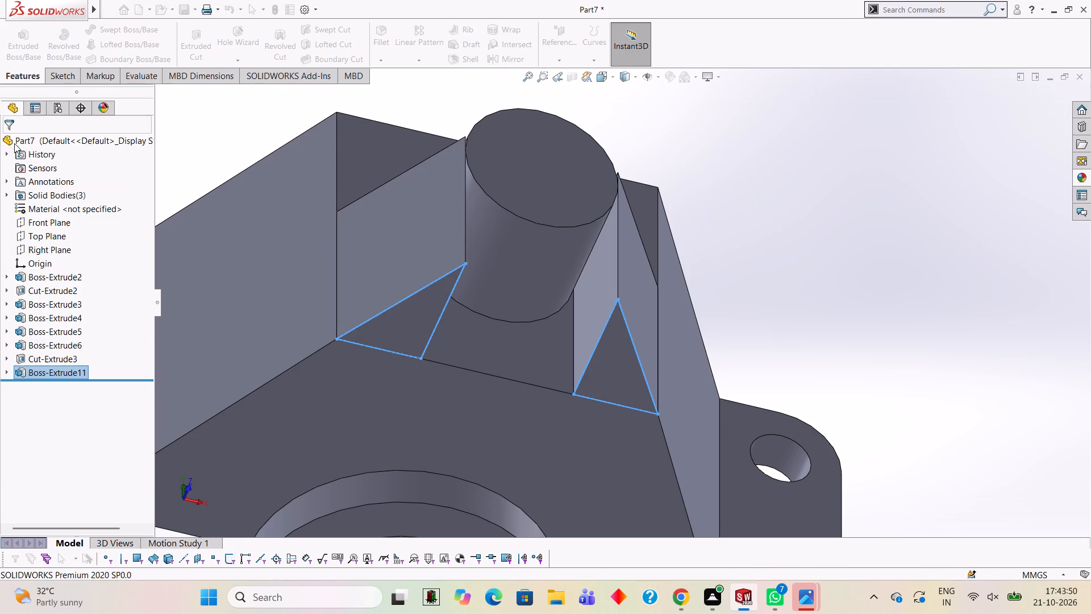
Examine where the two triangular wedges meet the round boss and the block's top face.
left_click(756, 167)
middle_click_drag(707, 175, 672, 173)
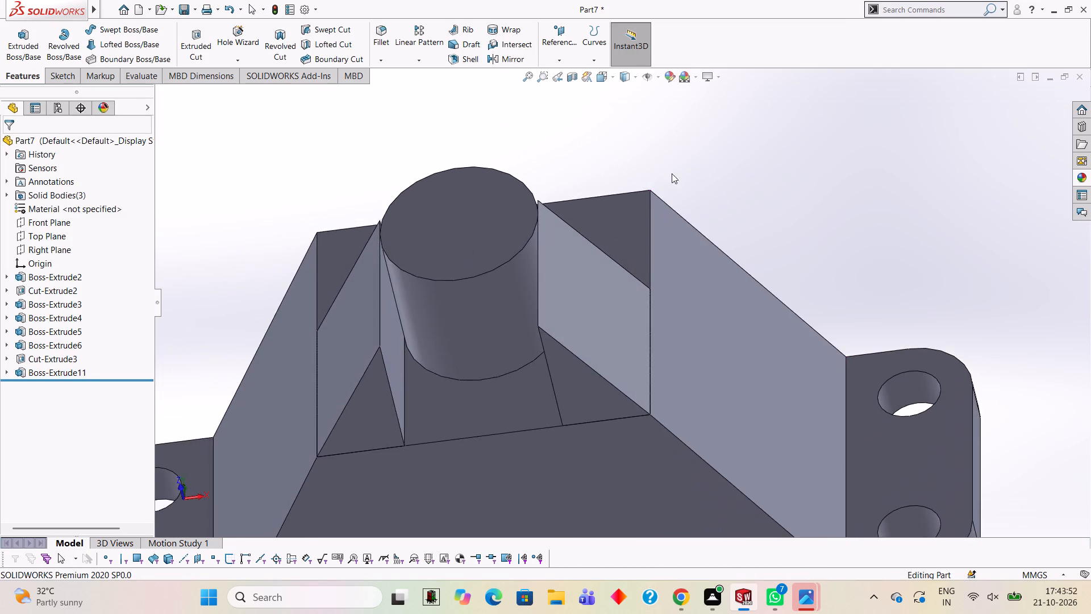
scroll(538, 208, "down", 6)
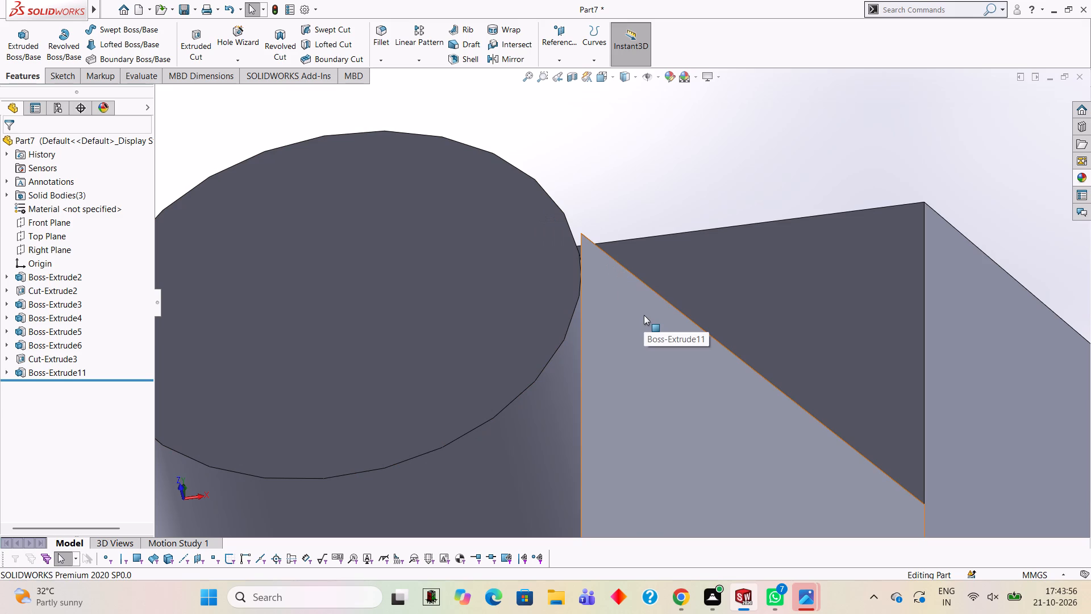
scroll(621, 433, "up", 3)
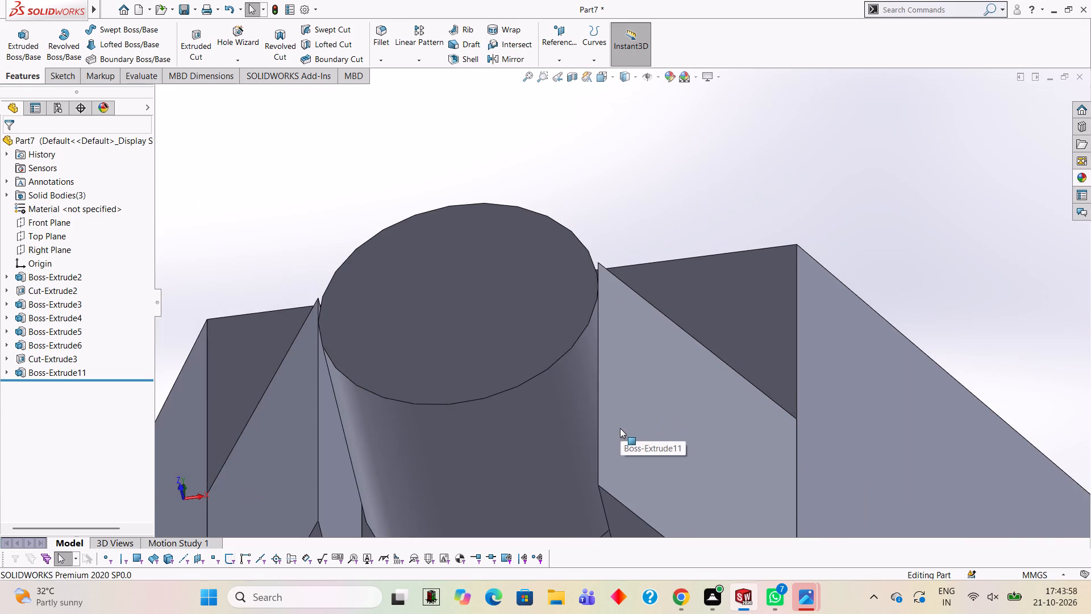
scroll(533, 389, "up", 2)
scroll(532, 391, "down", 1)
scroll(549, 414, "up", 3)
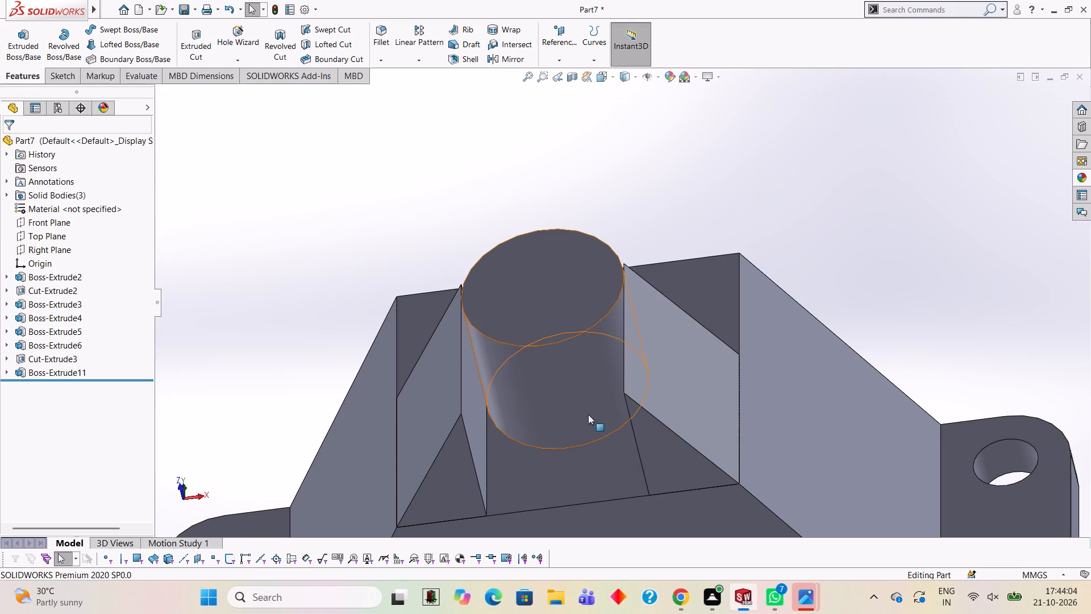
Start a sketch on the block's front face and draw a line about 25 mm long across the round boss's top, between the wedge peaks.
middle_click_drag(743, 401, 738, 283)
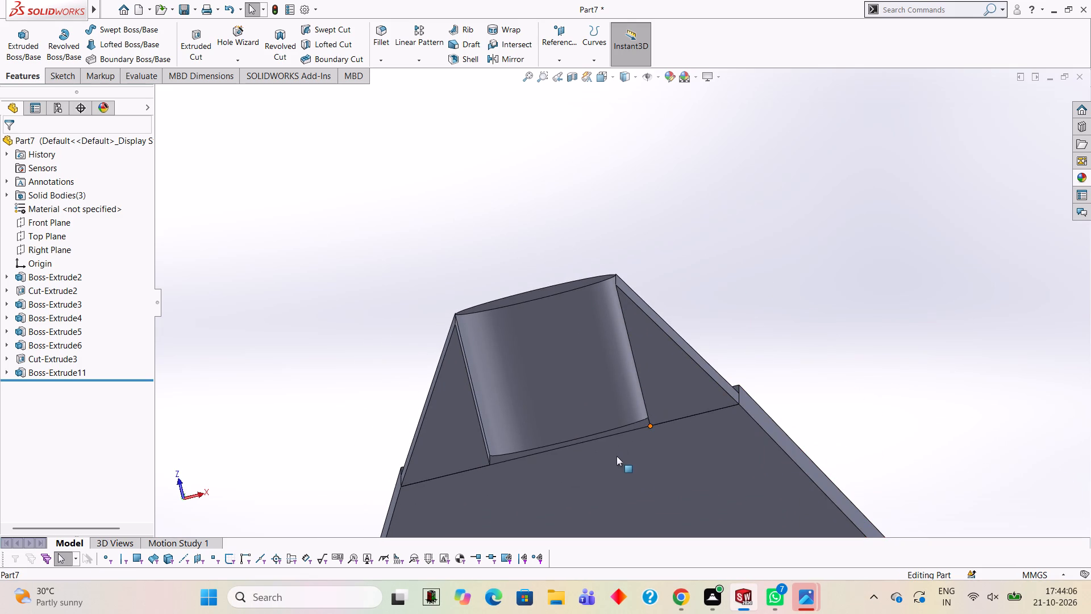
left_click(616, 460)
left_click(663, 430)
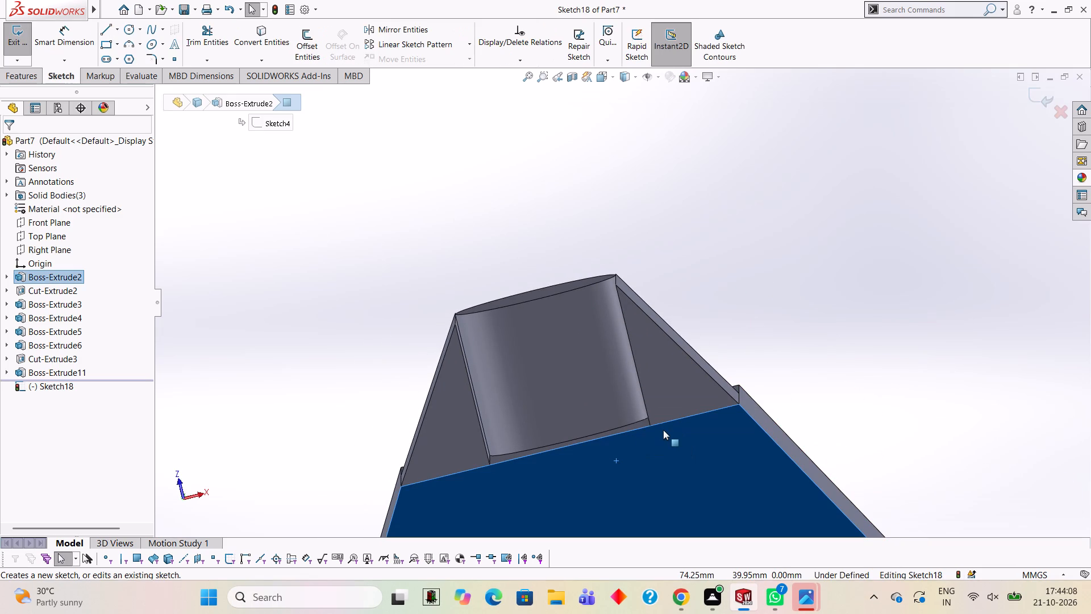
key("ctrl+8")
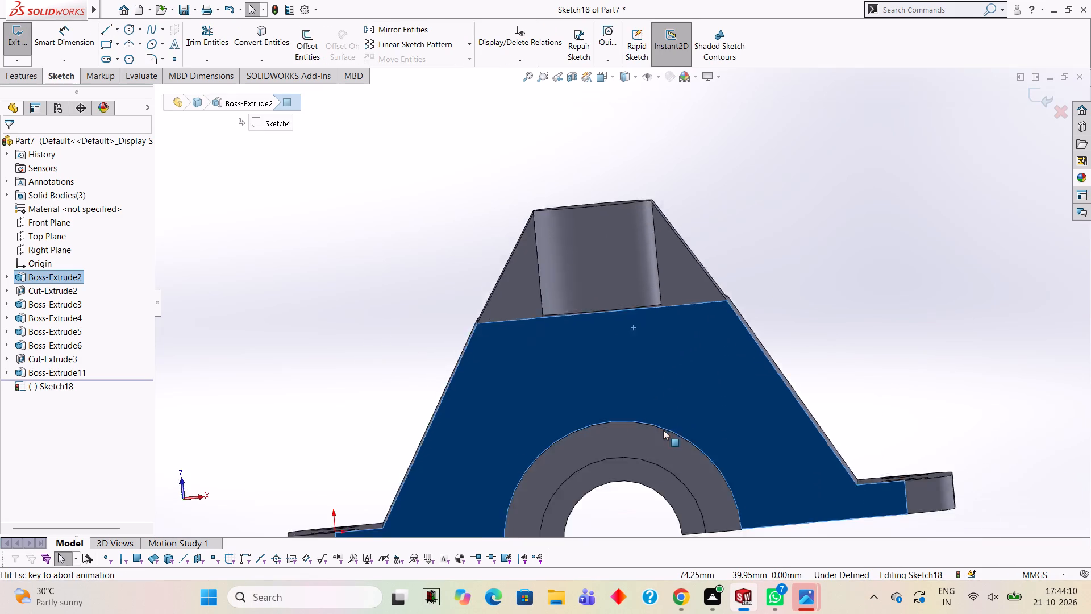
scroll(706, 264, "down", 4)
scroll(706, 160, "up", 2)
scroll(684, 145, "down", 1)
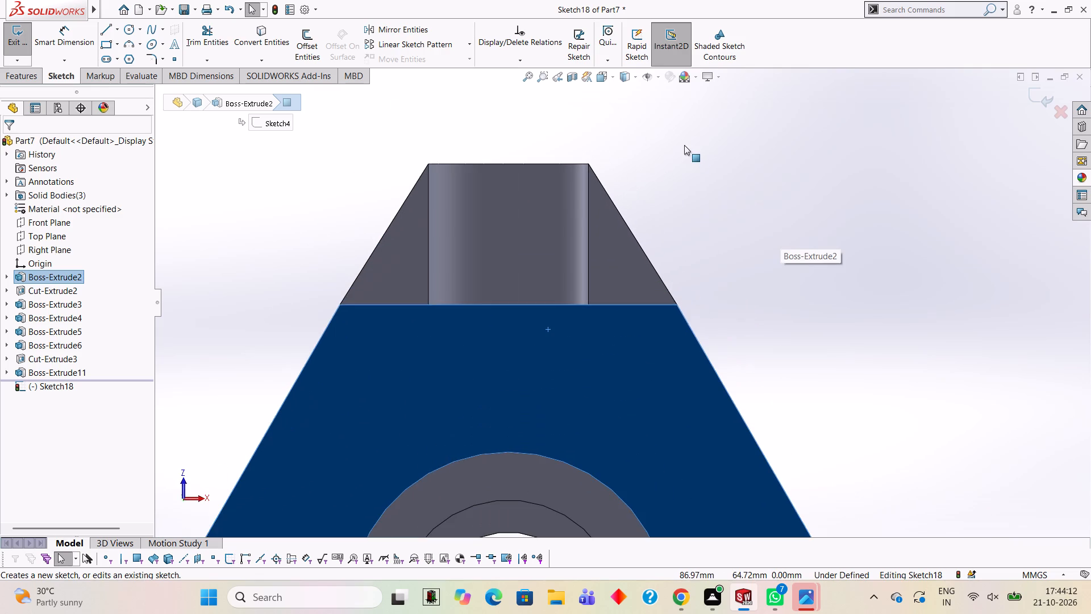
scroll(448, 190, "down", 1)
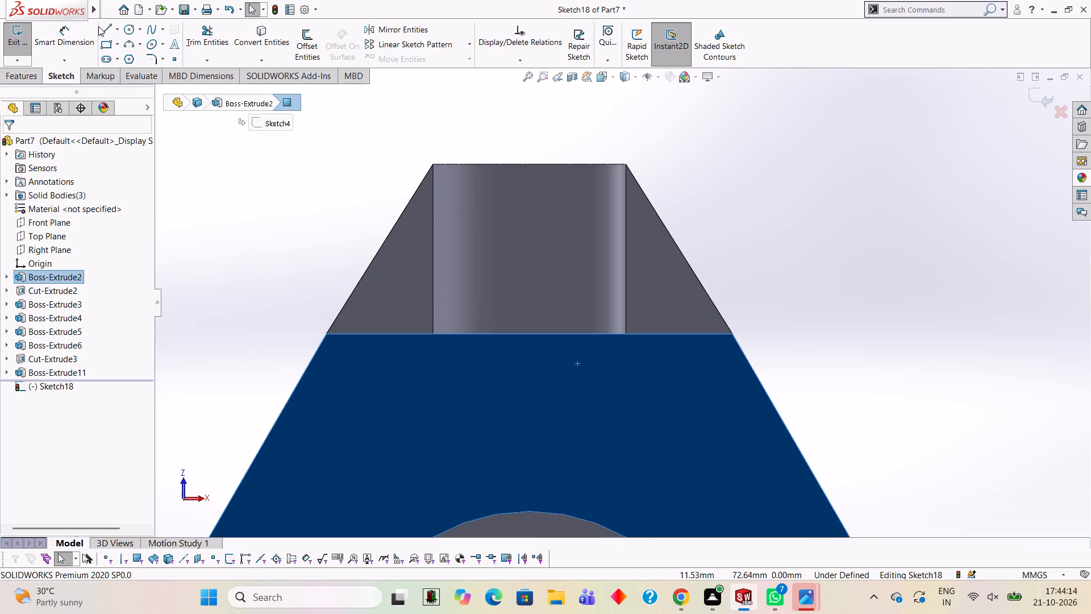
left_click(105, 30)
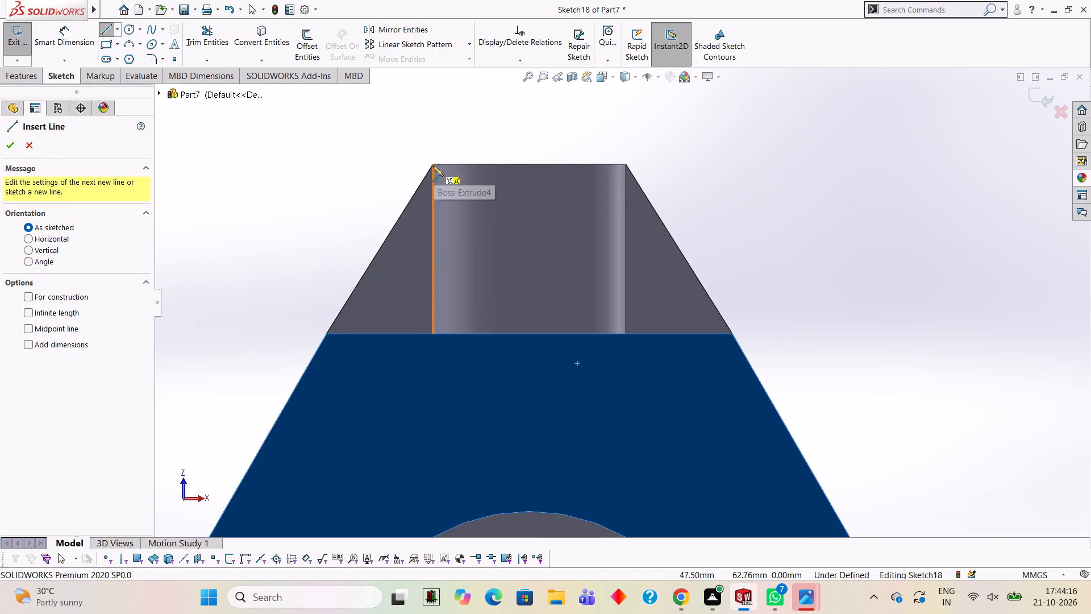
left_click(432, 164)
left_click(627, 165)
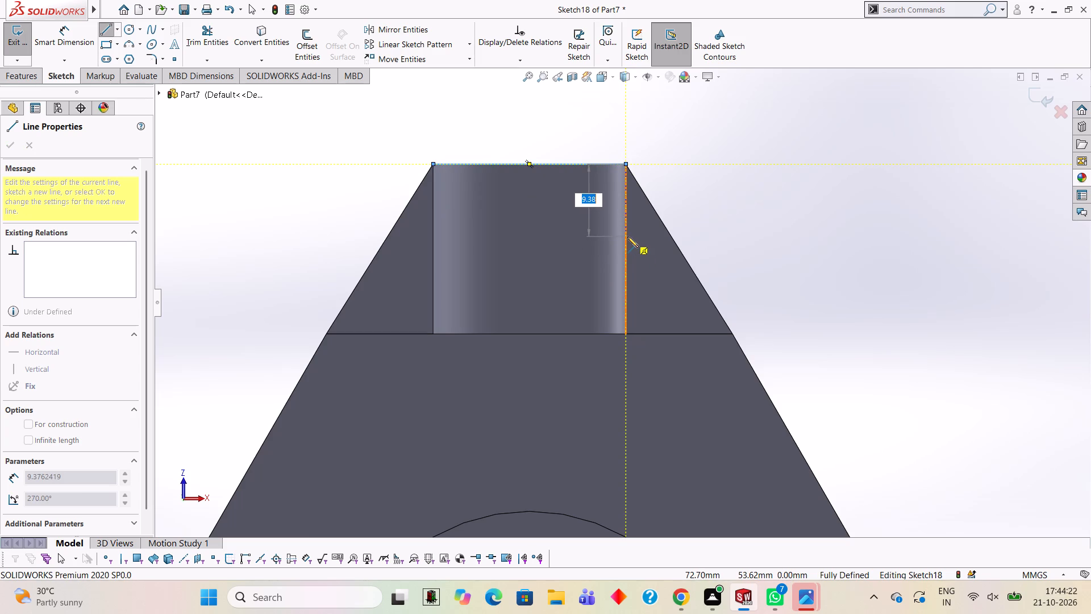
Close the sketch into a rectangle between the two wedges, running down both boss sides and along the block's top edge.
scroll(571, 199, "down", 9)
middle_click_drag(689, 202, 612, 376)
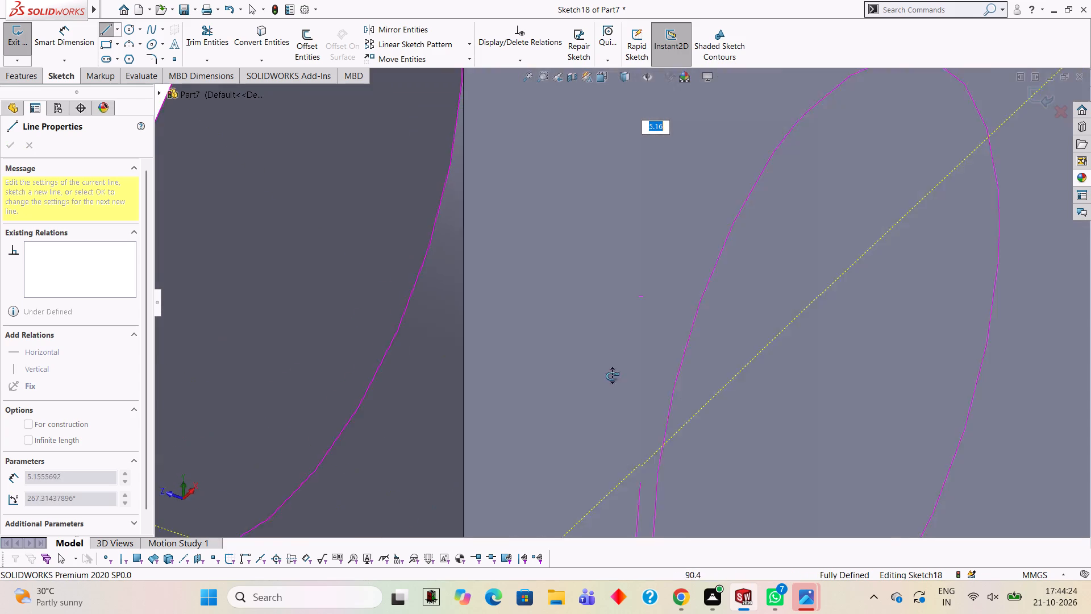
middle_click_drag(612, 376, 626, 395)
scroll(622, 247, "up", 8)
middle_click_drag(639, 230, 706, 250)
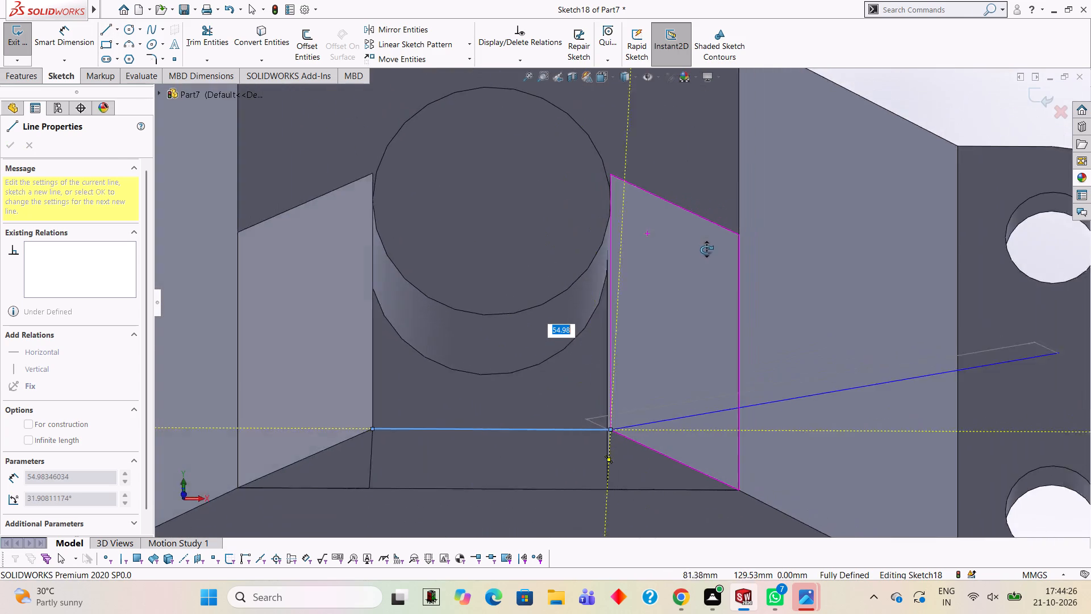
middle_click_drag(706, 250, 704, 250)
scroll(577, 234, "down", 3)
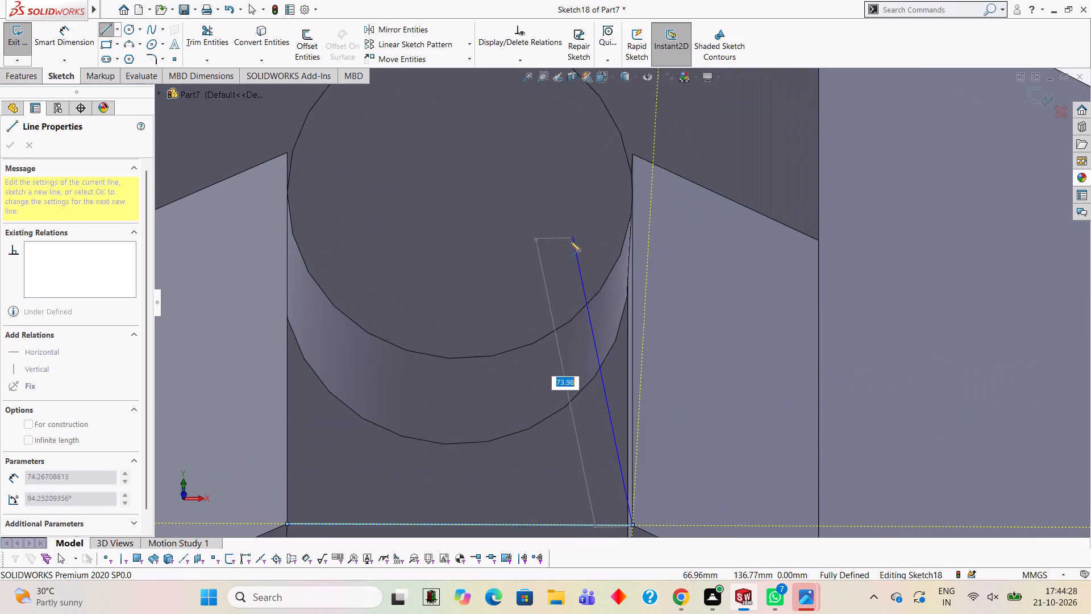
scroll(590, 313, "up", 5)
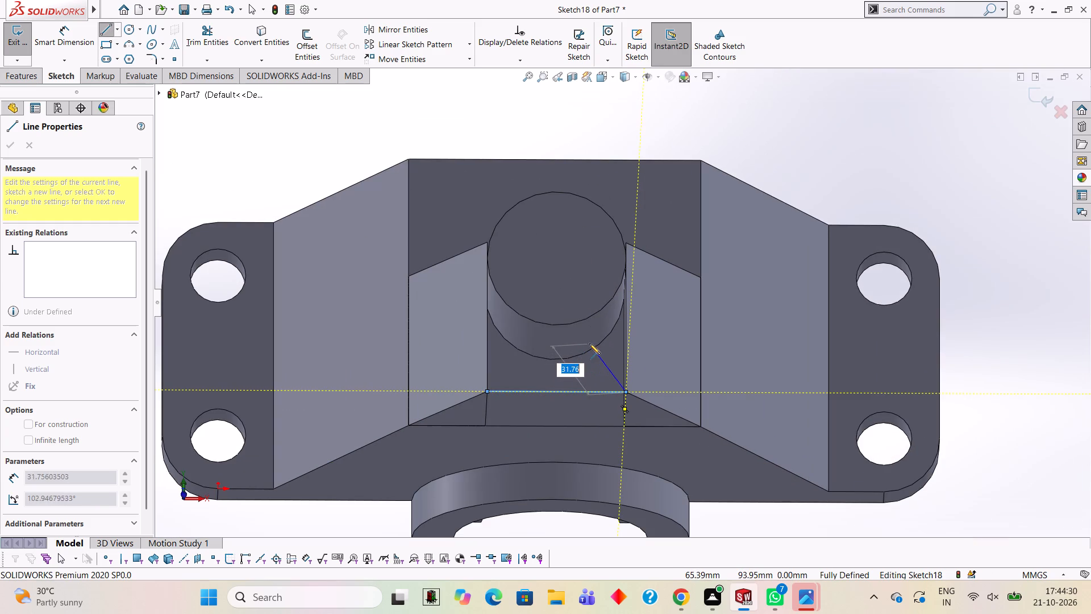
middle_click_drag(613, 406, 610, 202)
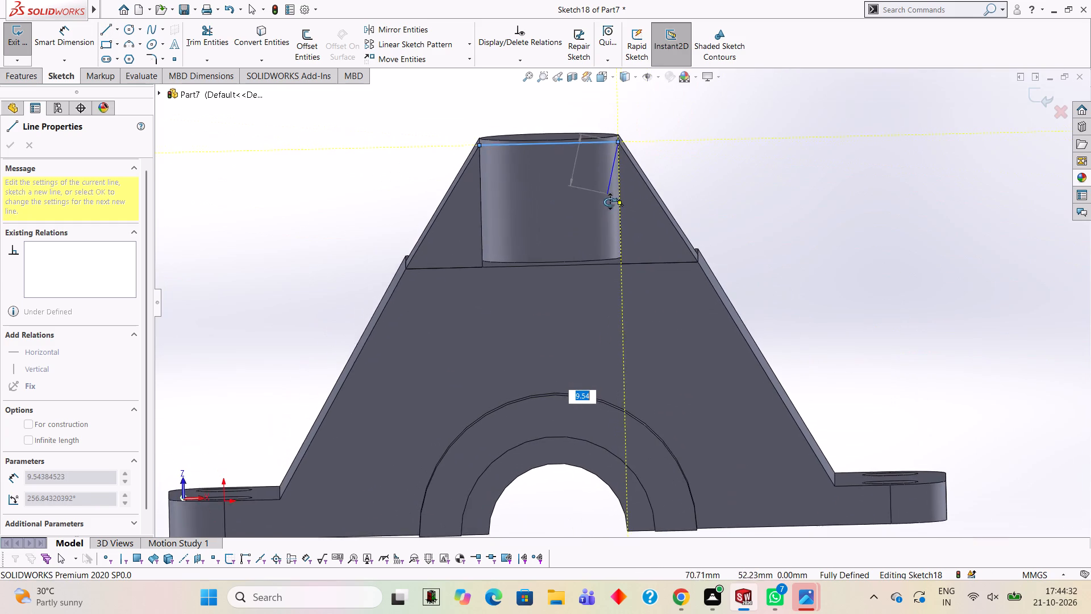
middle_click_drag(610, 202, 609, 202)
key("ctrl+8")
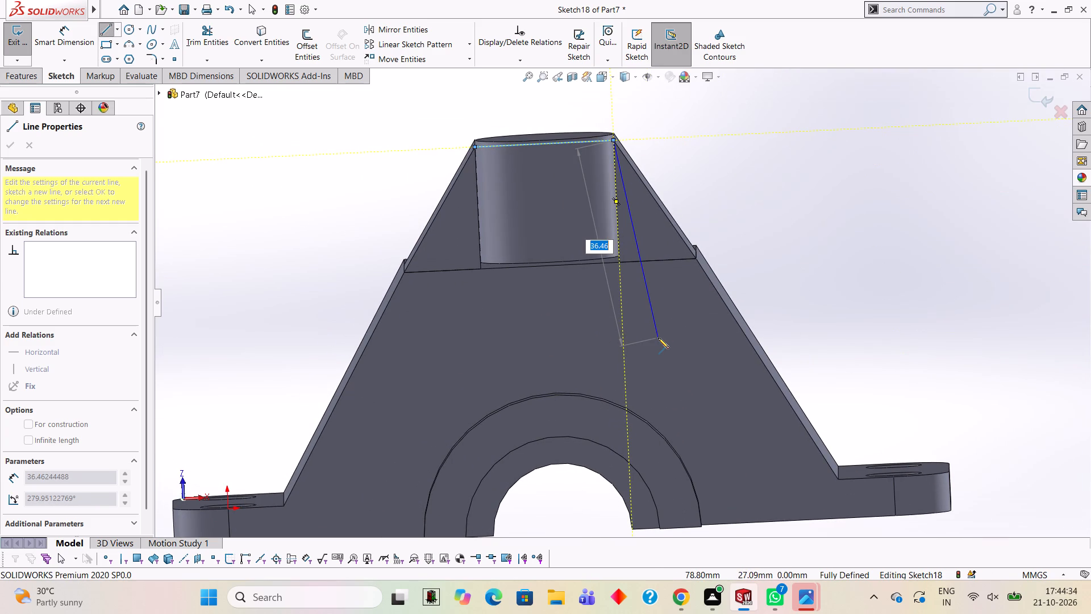
key("ctrl+8")
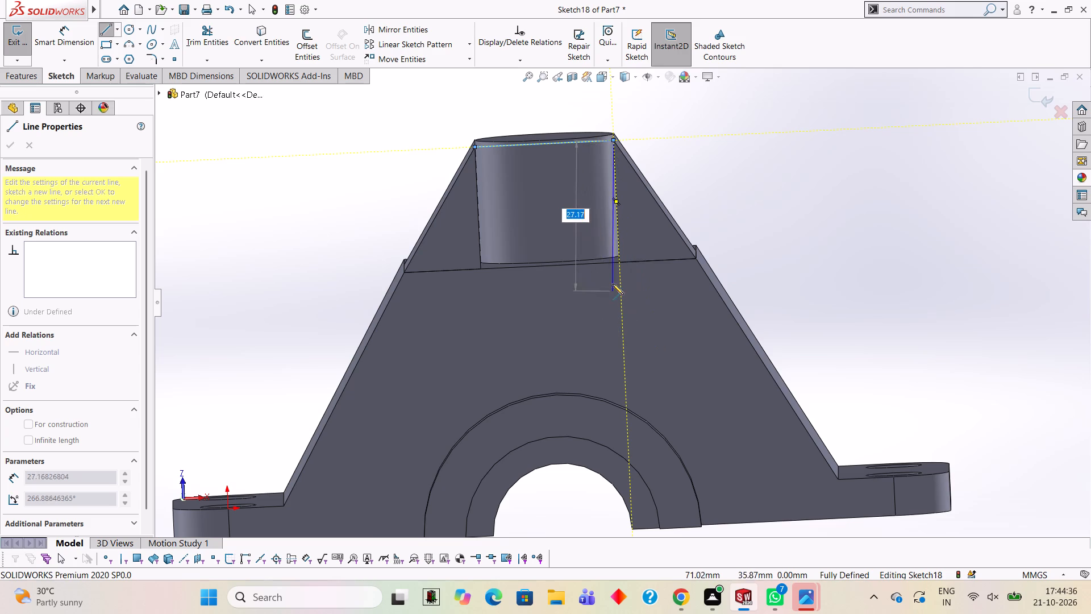
left_click(620, 262)
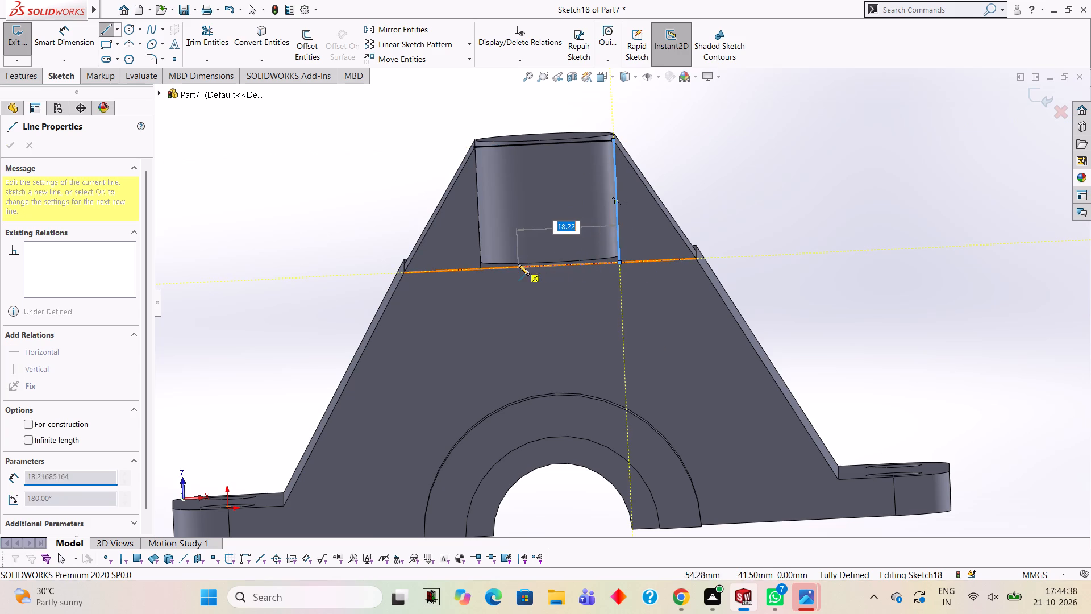
left_click(479, 269)
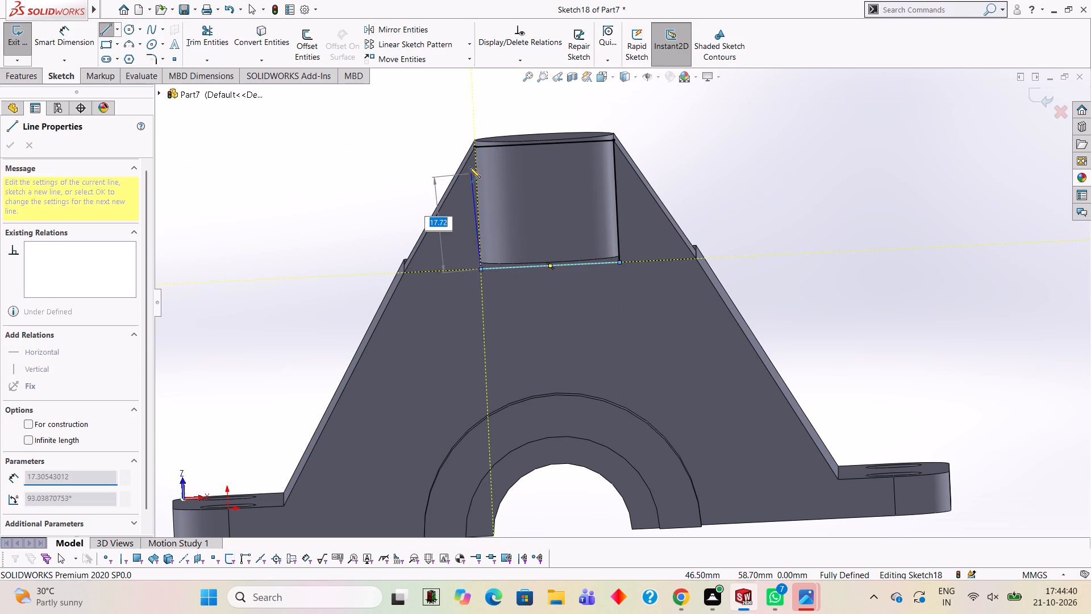
left_click(473, 144)
key("Escape")
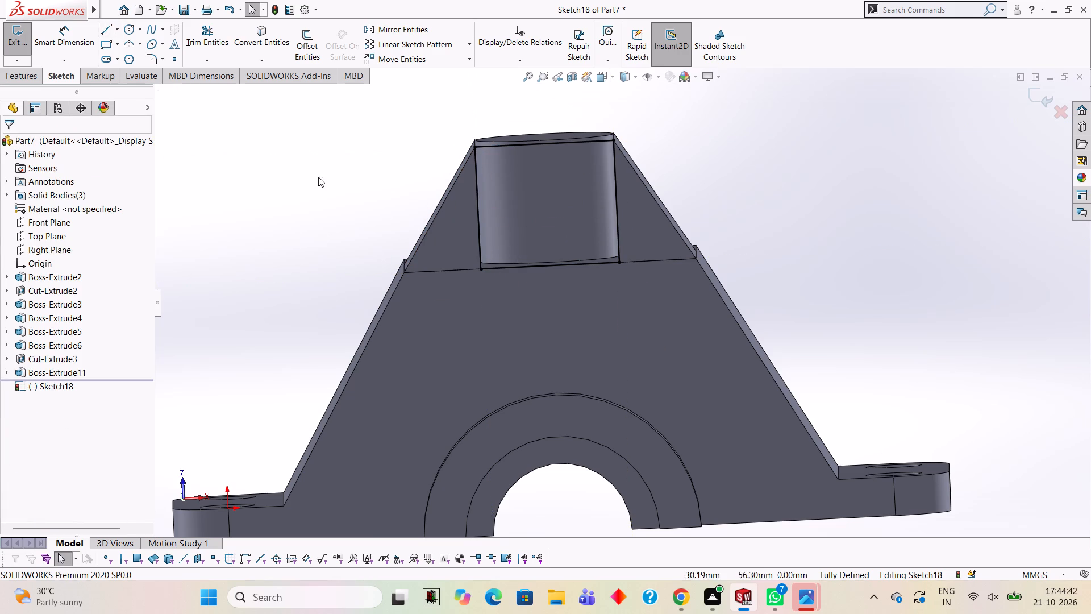
Extrude the rectangle 28 mm in the reversed direction, back into the round boss, as a blind boss with merged result.
left_click(26, 73)
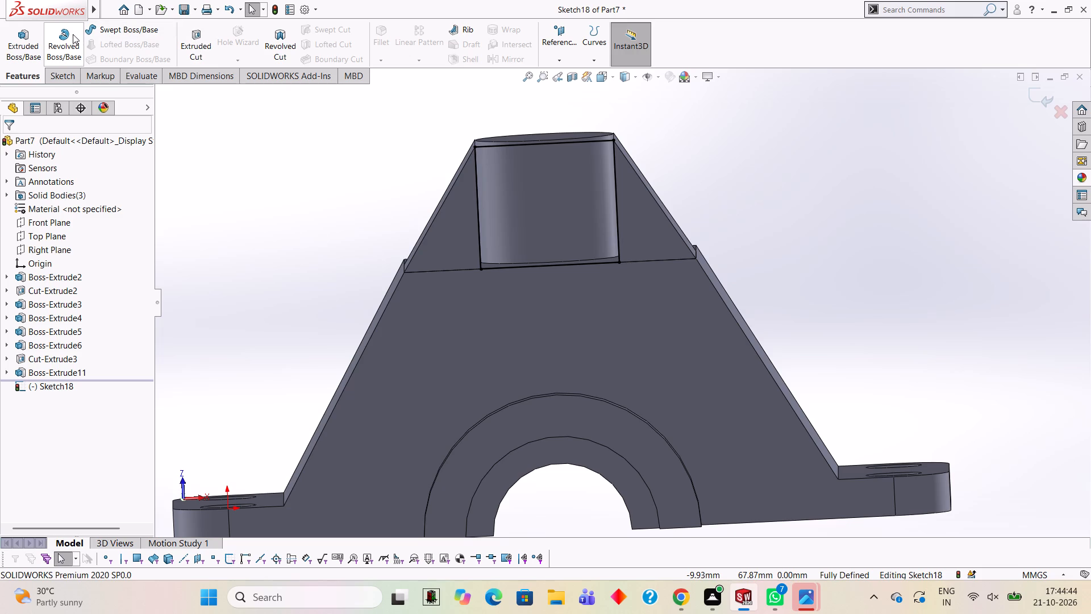
left_click(36, 37)
middle_click_drag(238, 235, 268, 323)
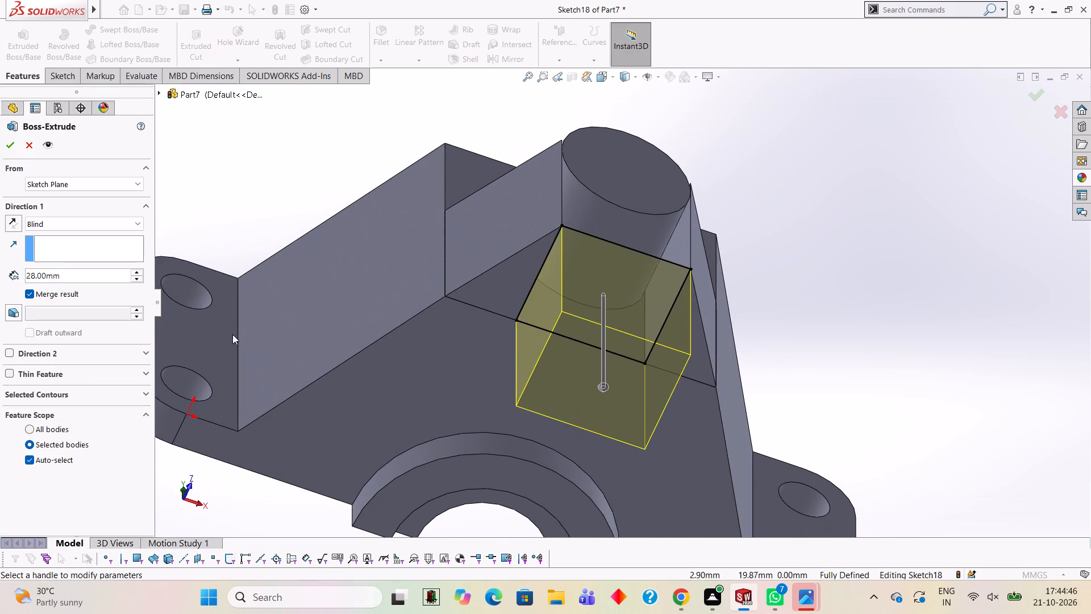
left_click(7, 227)
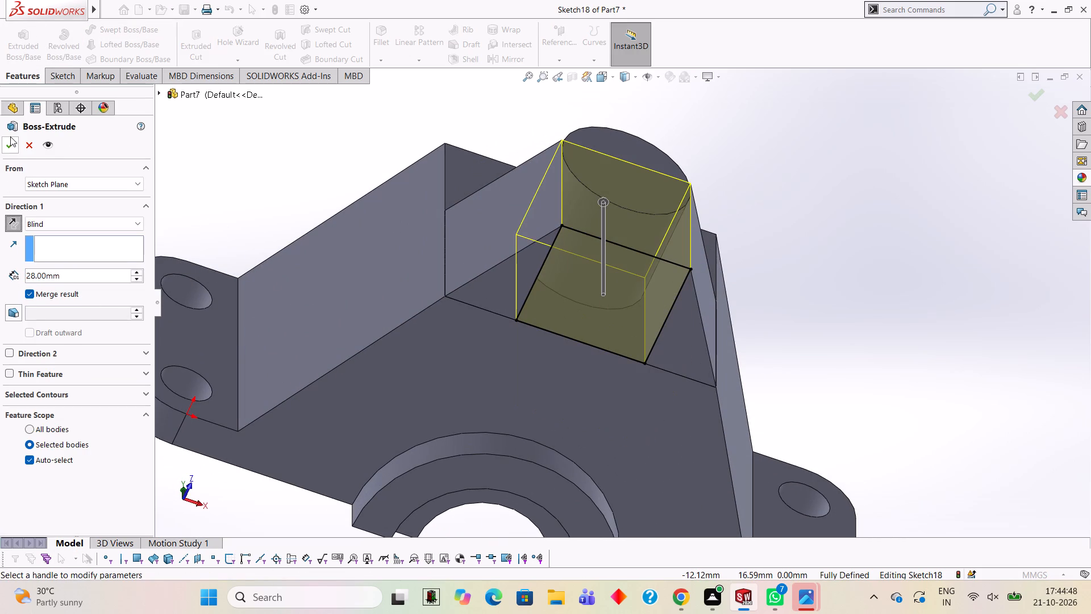
left_click(10, 136)
left_click(226, 208)
Start a sketch on the boss's flat top face and draw a 25 mm diameter circle centred on its rounded end.
middle_click_drag(459, 227, 433, 244)
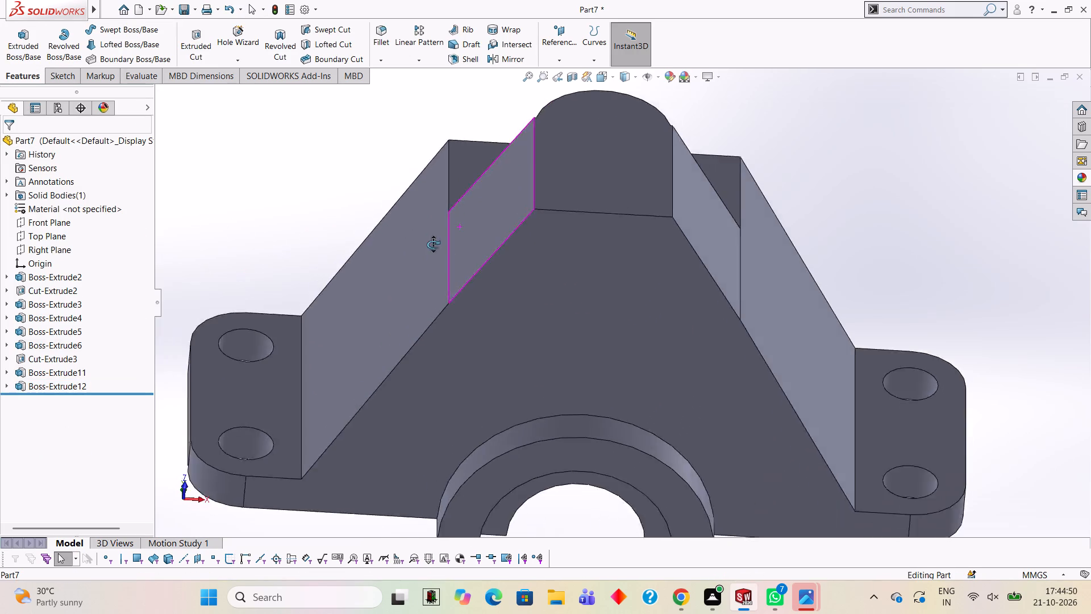
middle_click_drag(433, 244, 445, 294)
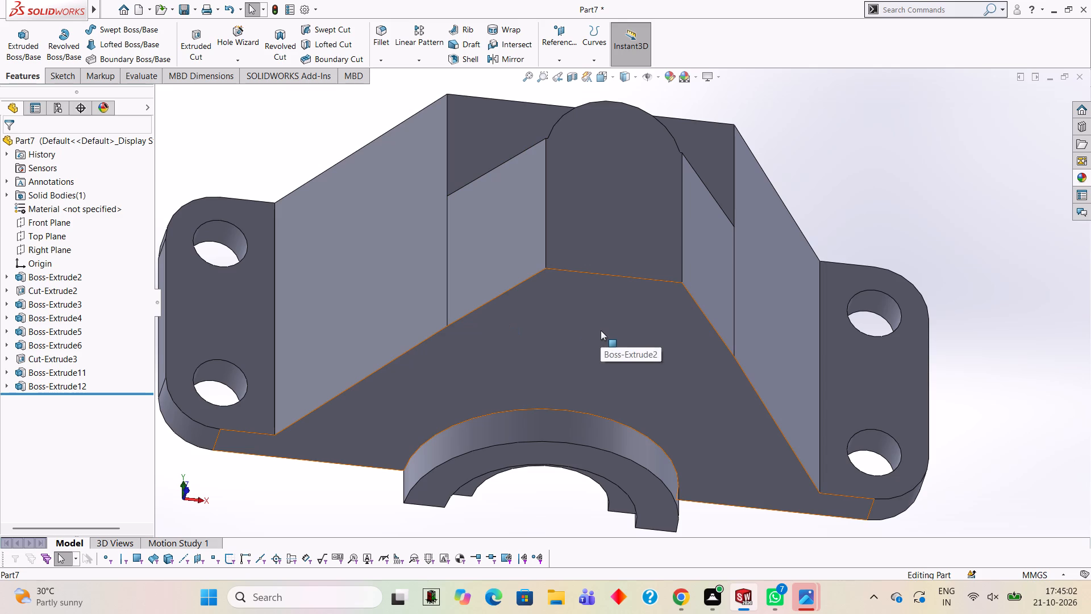
key("Escape")
scroll(561, 233, "up", 3)
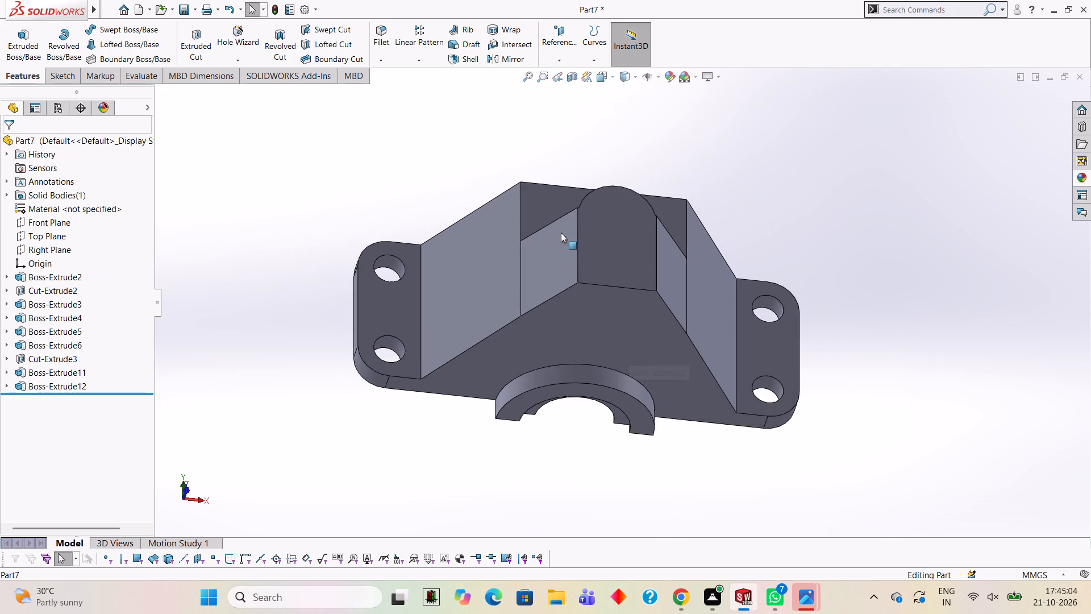
scroll(644, 249, "down", 5)
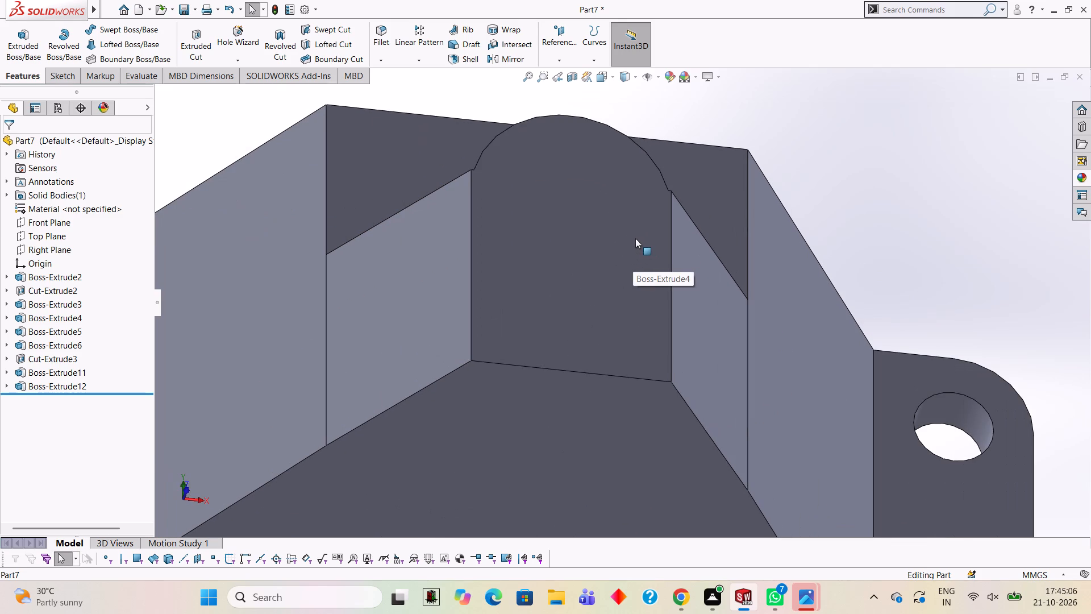
left_click(573, 199)
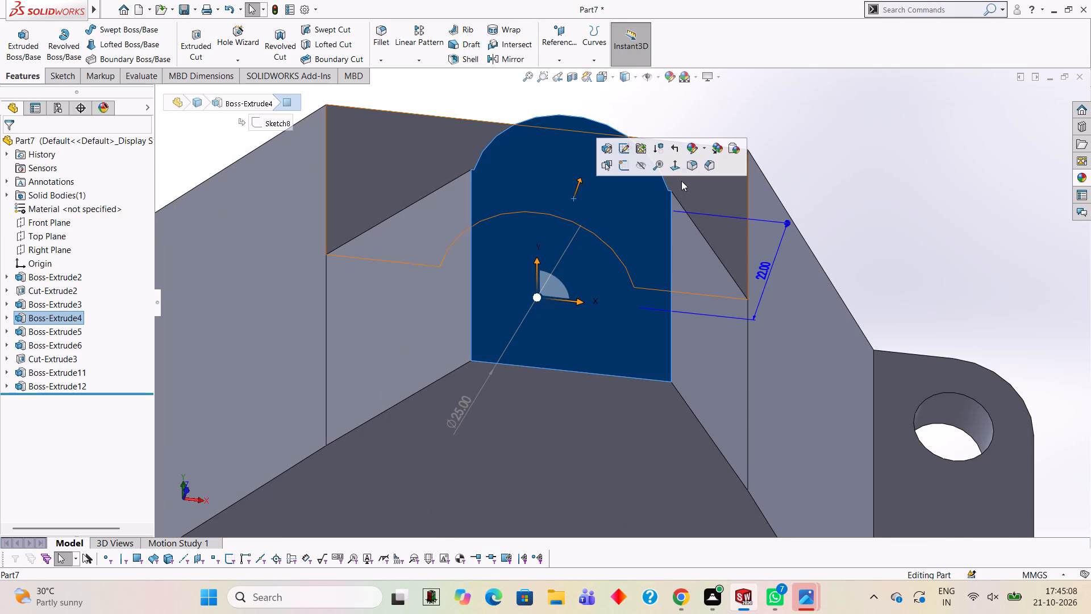
left_click(627, 171)
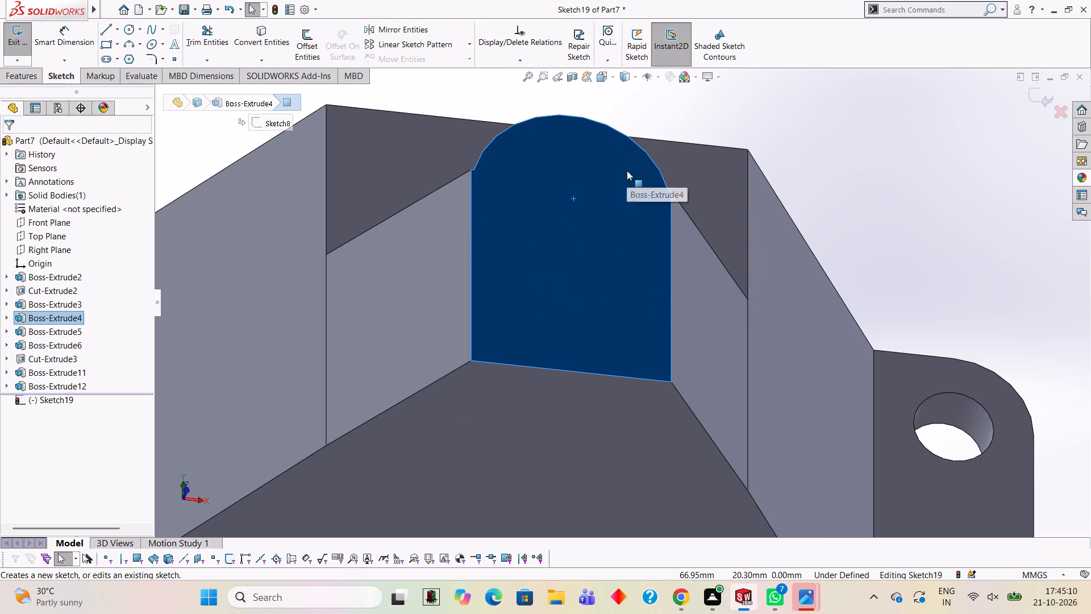
key("ctrl+8")
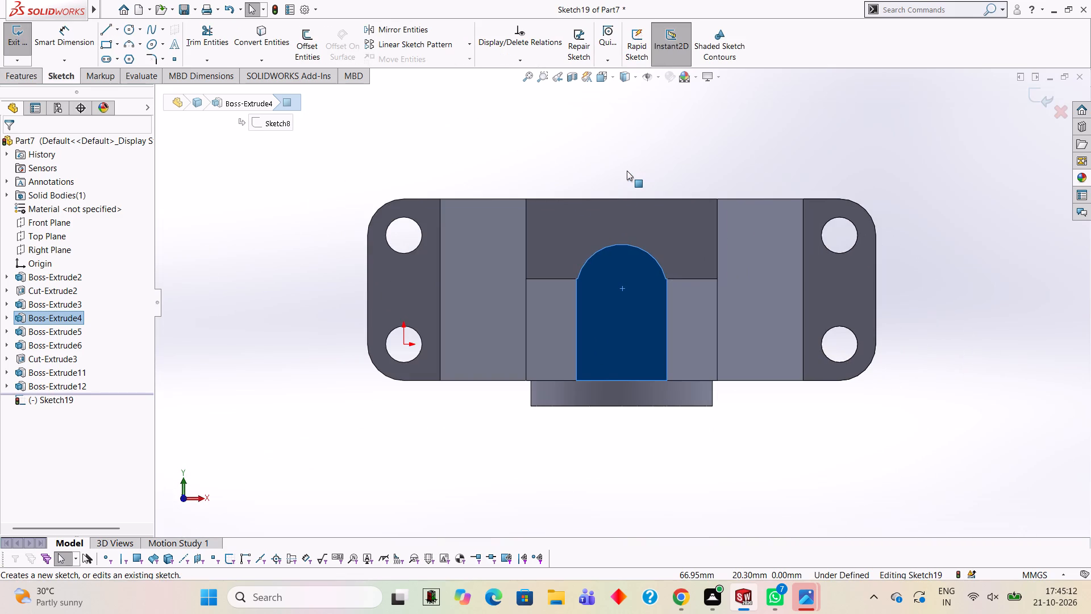
scroll(678, 234, "down", 5)
scroll(572, 478, "up", 3)
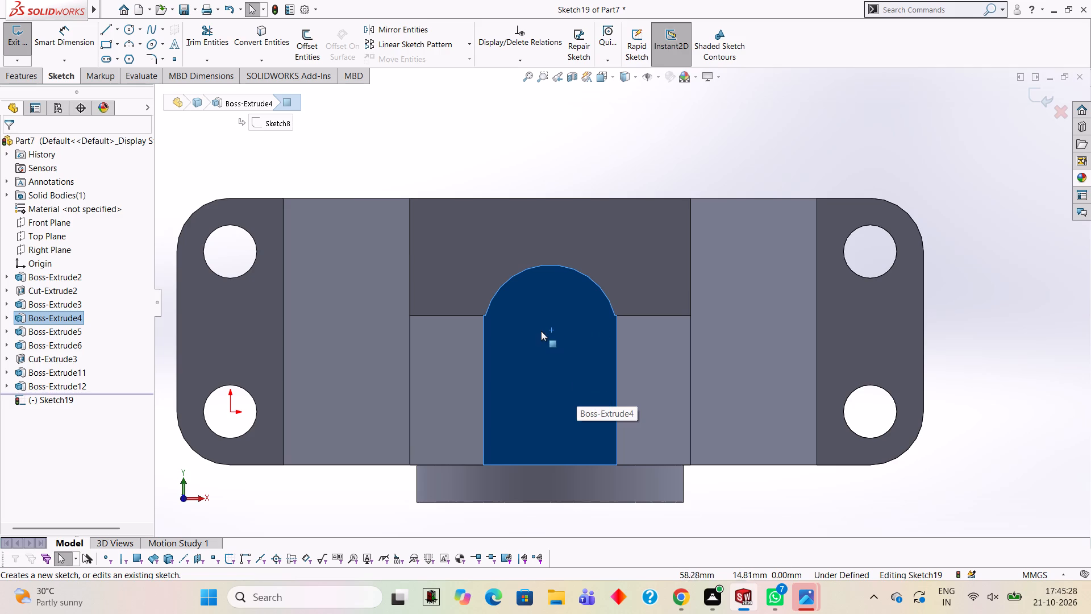
left_click(132, 24)
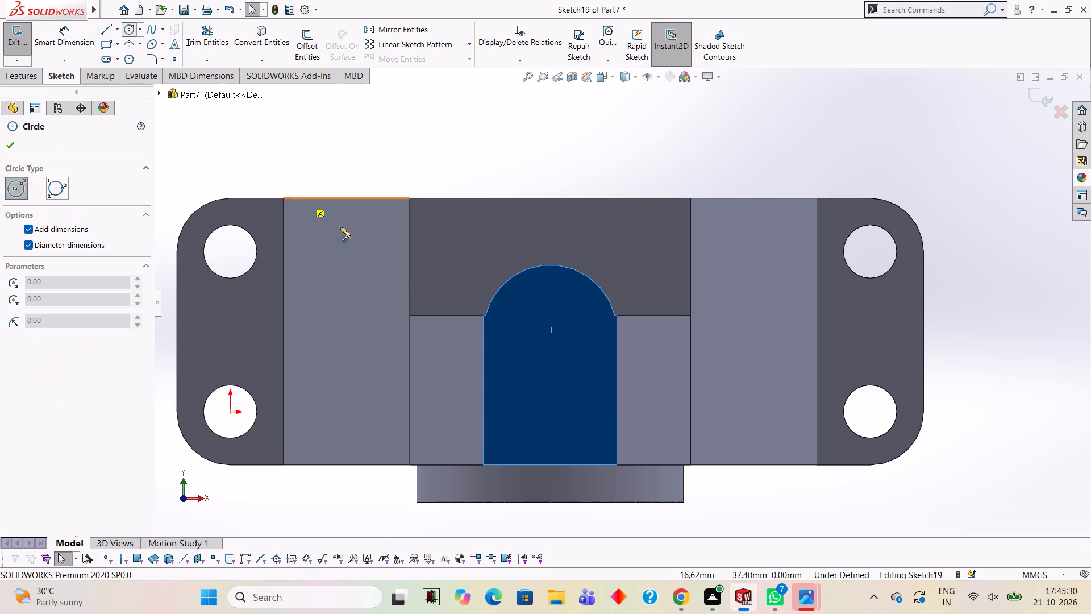
left_click(549, 329)
type("25")
key("Return")
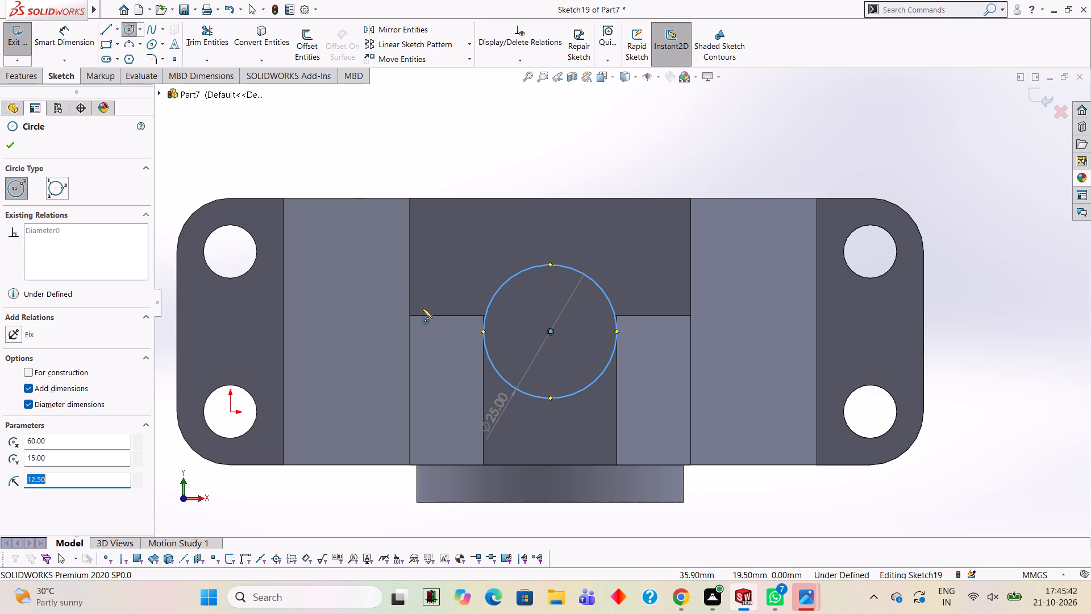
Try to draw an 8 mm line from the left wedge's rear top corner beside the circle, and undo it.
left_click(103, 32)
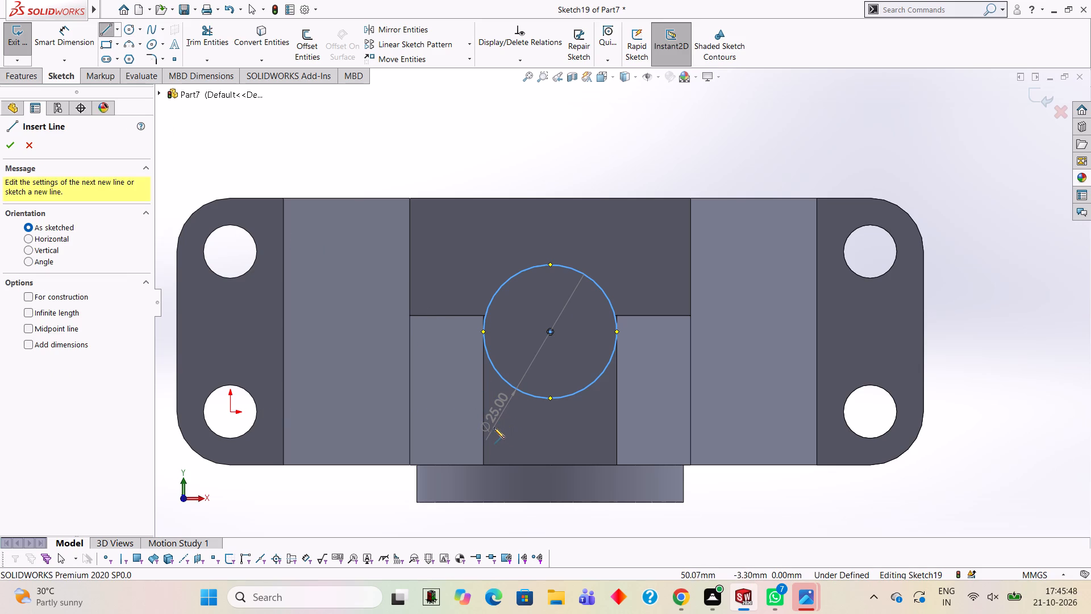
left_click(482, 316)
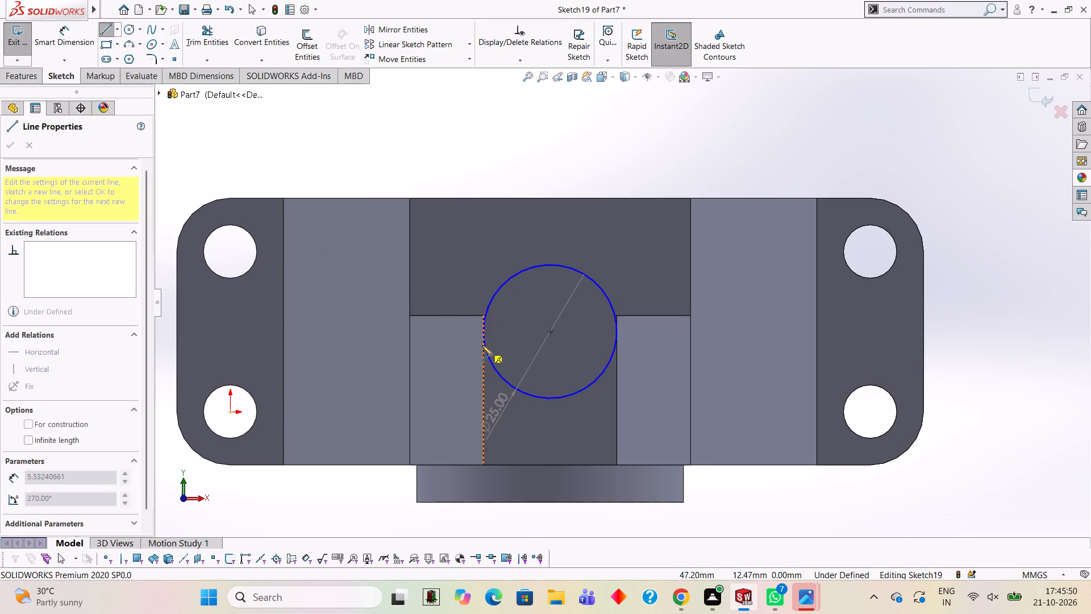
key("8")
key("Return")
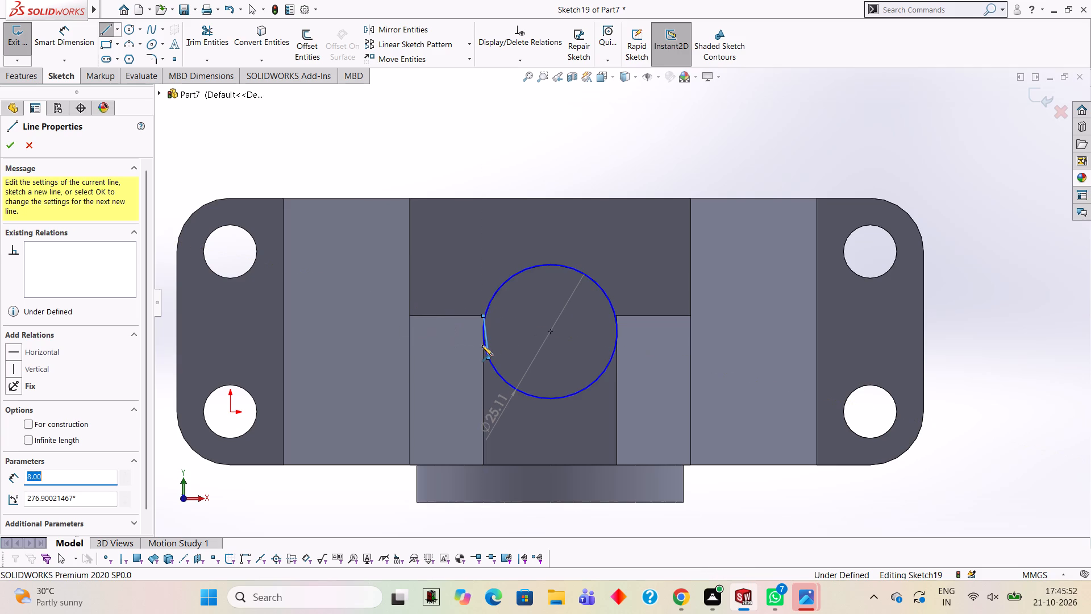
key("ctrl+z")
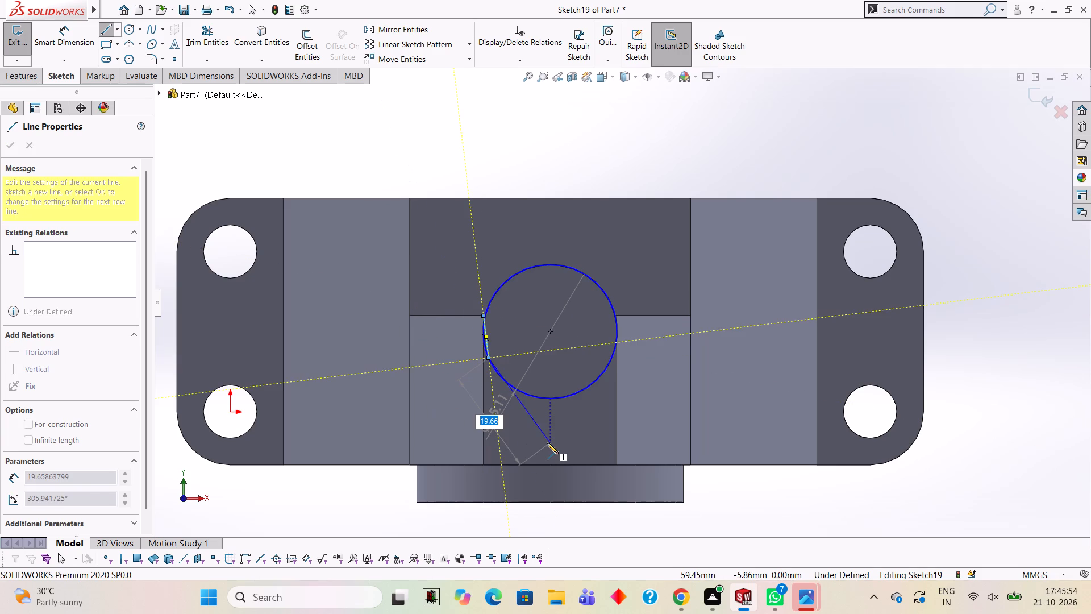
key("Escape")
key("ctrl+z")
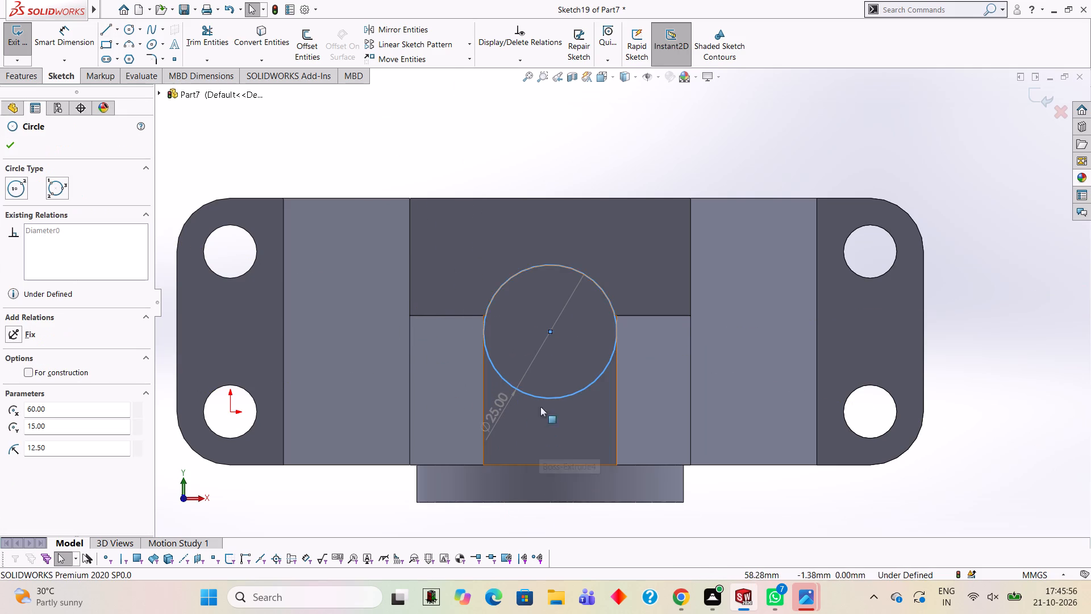
Draw a 4 mm vertical line down from the circle's left quadrant point along the boss side.
scroll(504, 360, "down", 4)
left_click(107, 34)
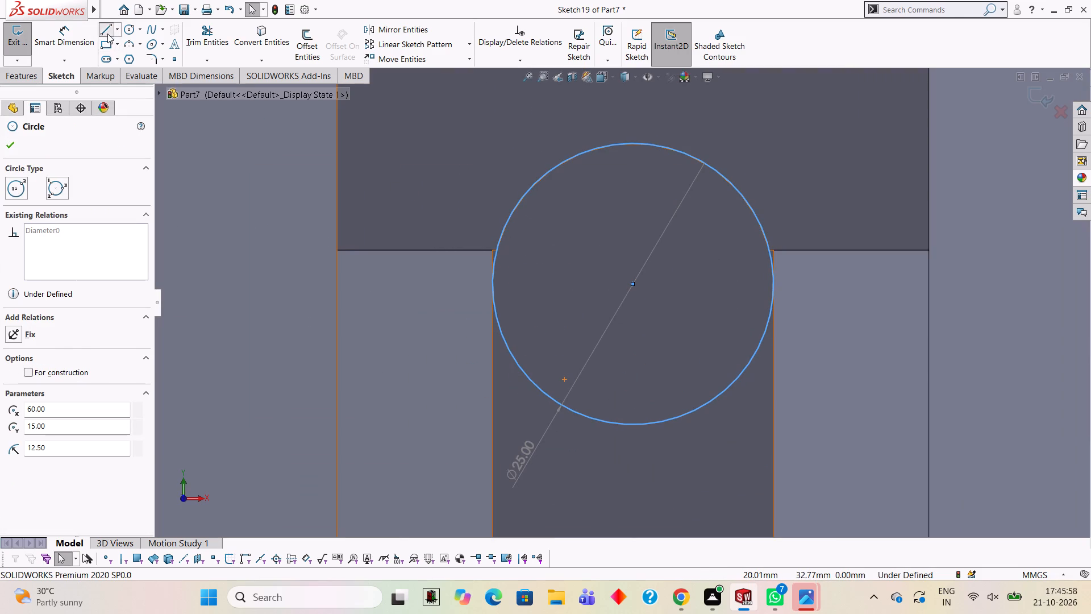
scroll(425, 236, "down", 3)
scroll(680, 351, "up", 1)
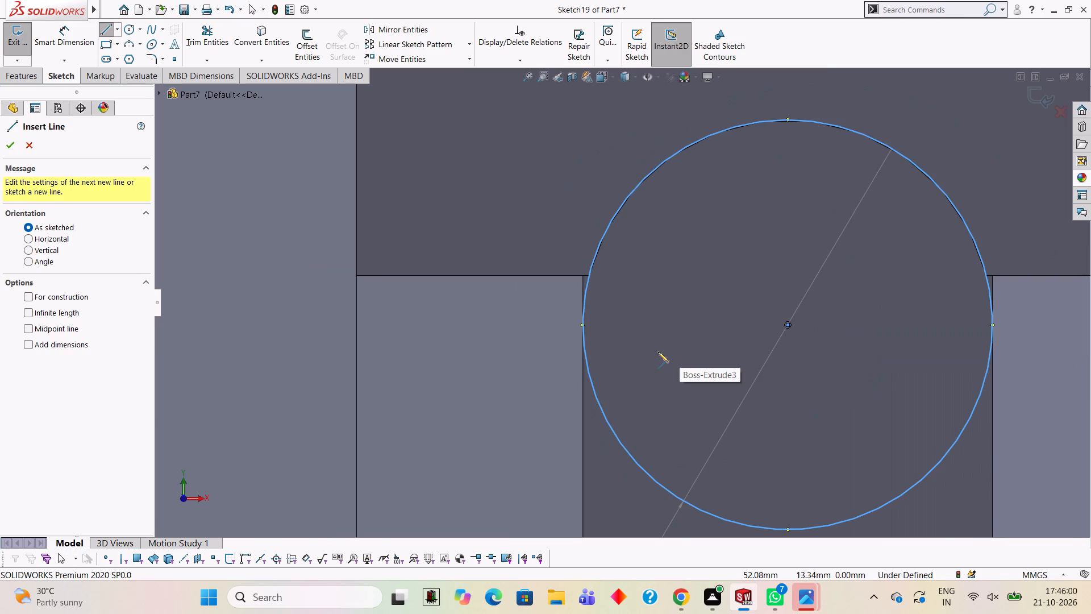
left_click(581, 325)
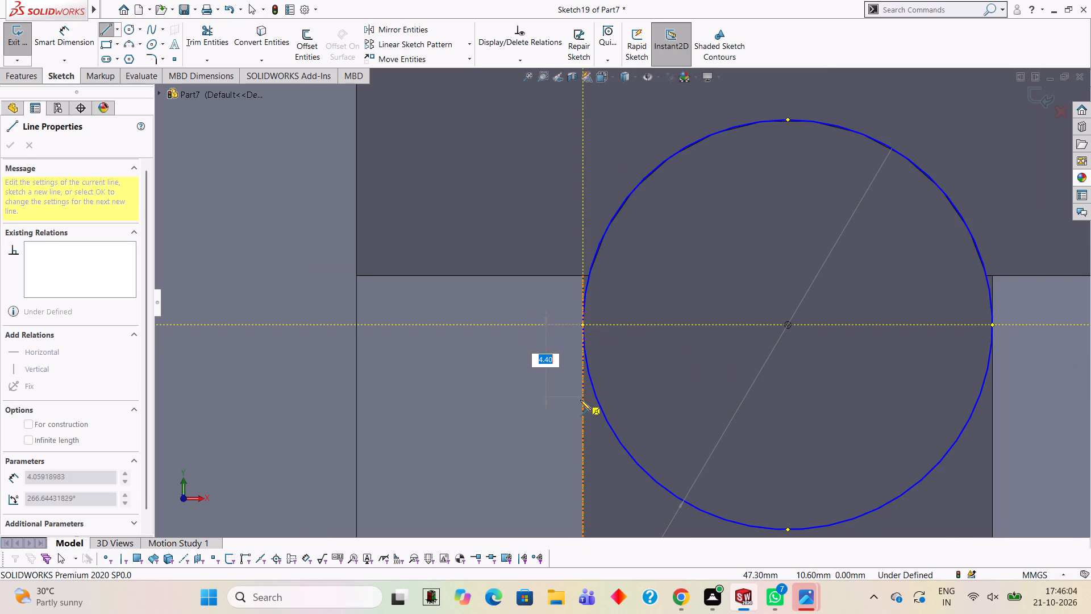
key("4")
key("Return")
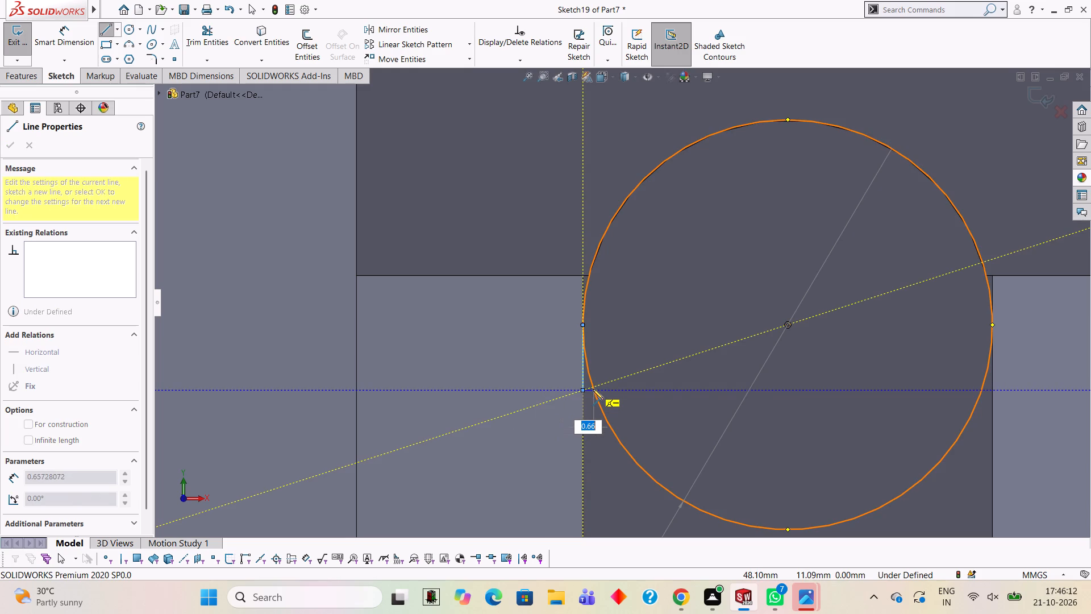
Continue the lines into a closed 25 by 21 mm rectangle spanning the boss width down to its flat front edge.
left_click(992, 389)
scroll(989, 441, "up", 3)
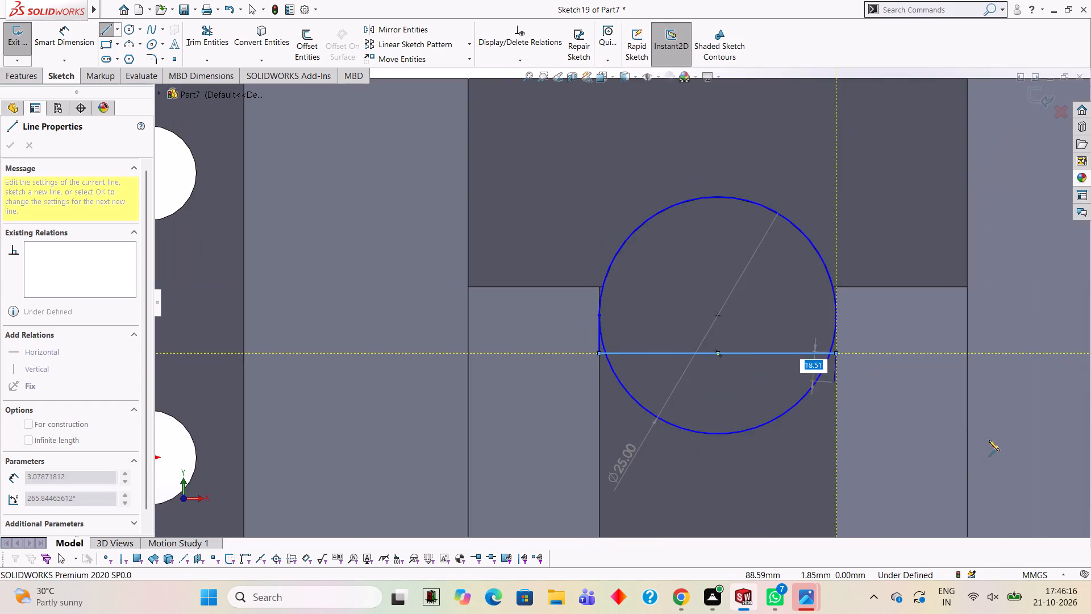
scroll(978, 447, "up", 3)
scroll(796, 426, "down", 2)
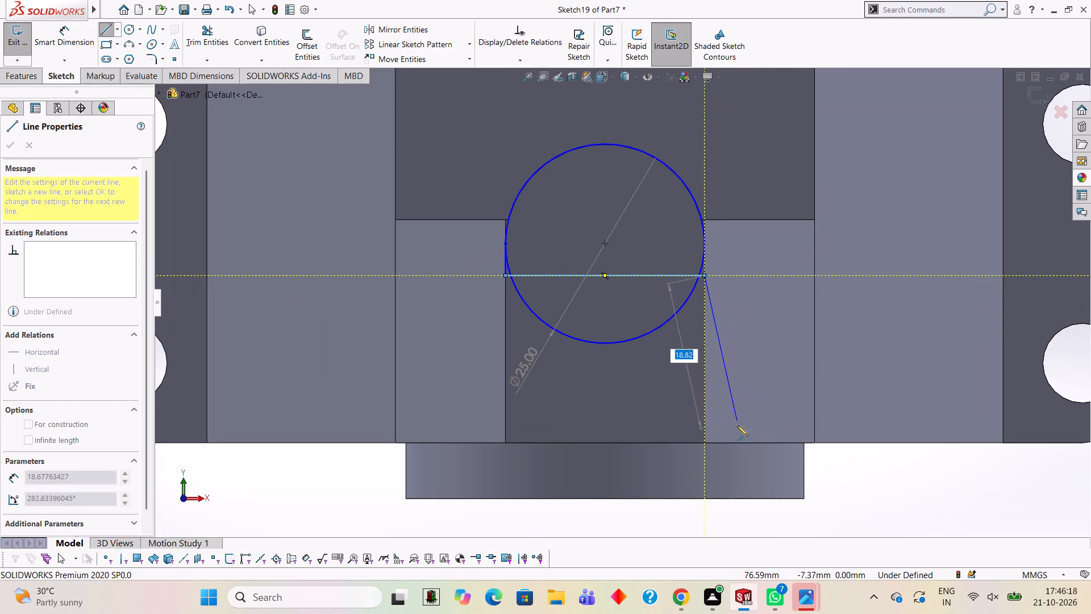
left_click(703, 442)
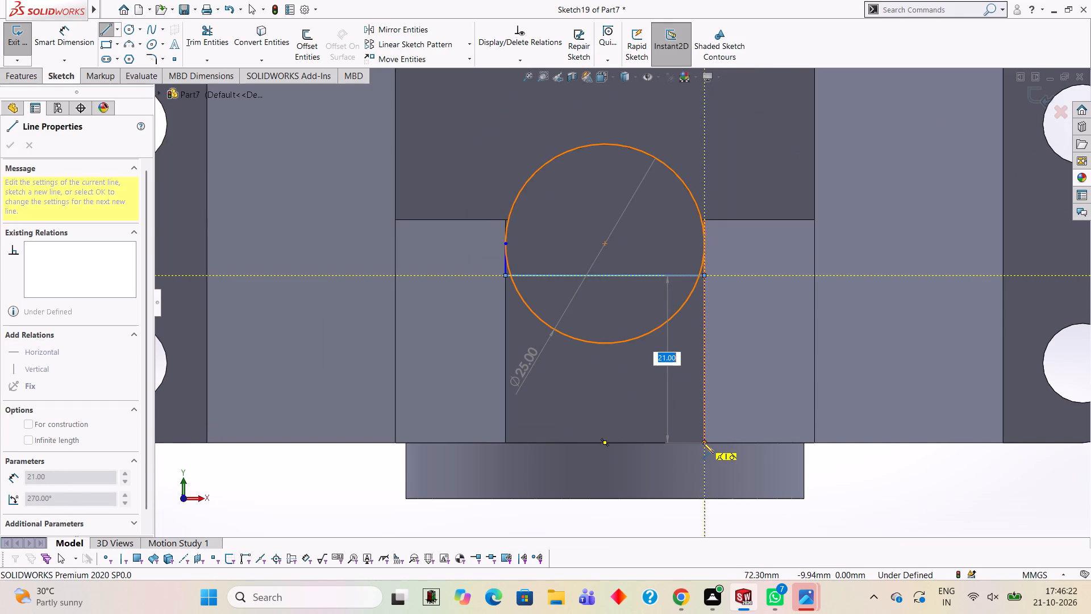
left_click(505, 442)
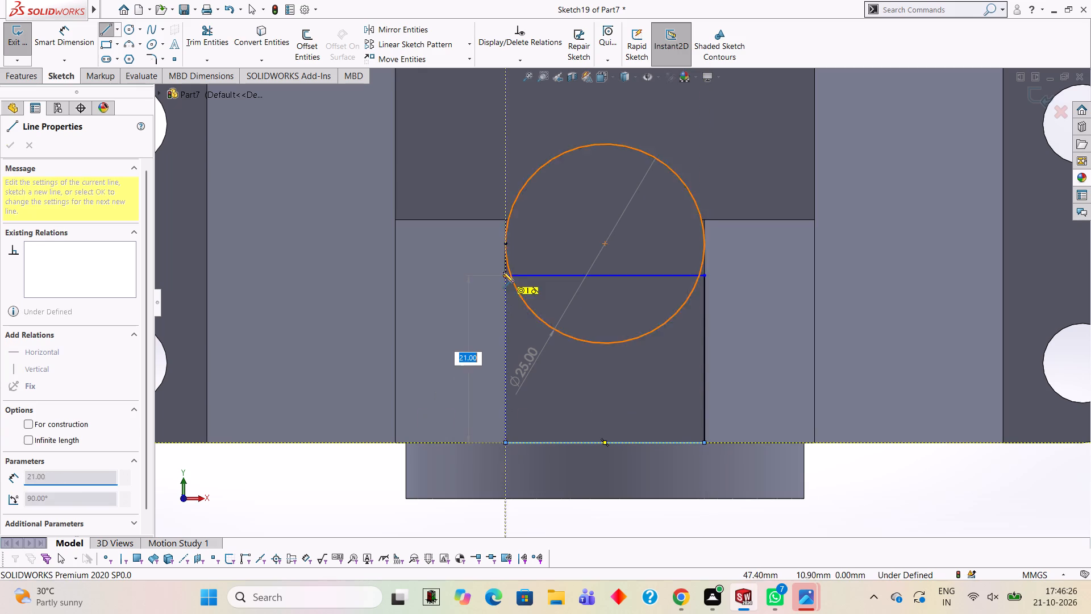
left_click(504, 275)
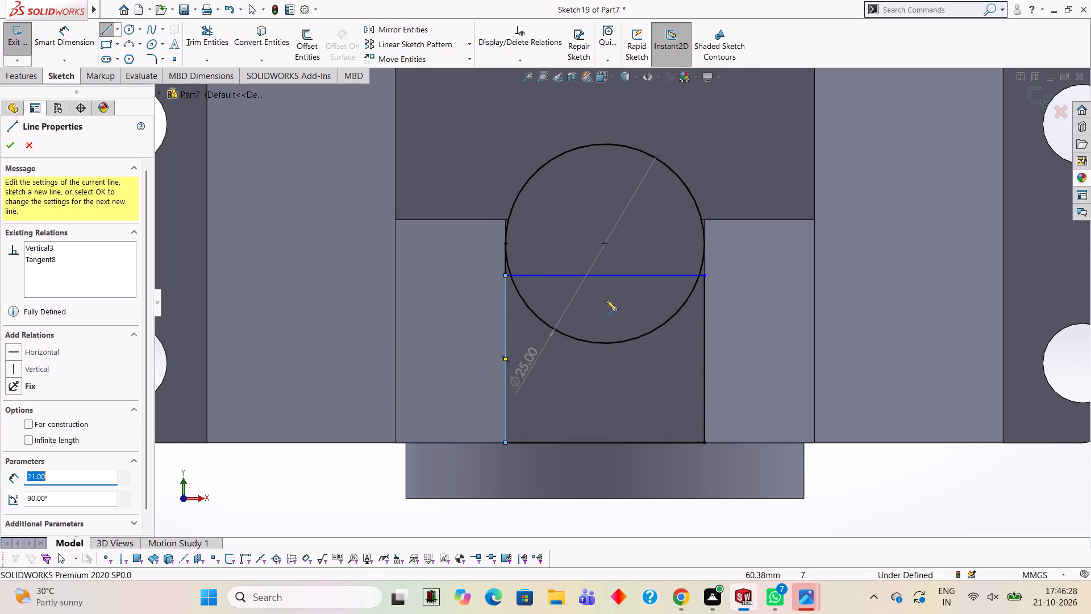
Trim the circle's arc above the crossing line, the line's span inside the circle, and the 4 mm line.
left_click(208, 38)
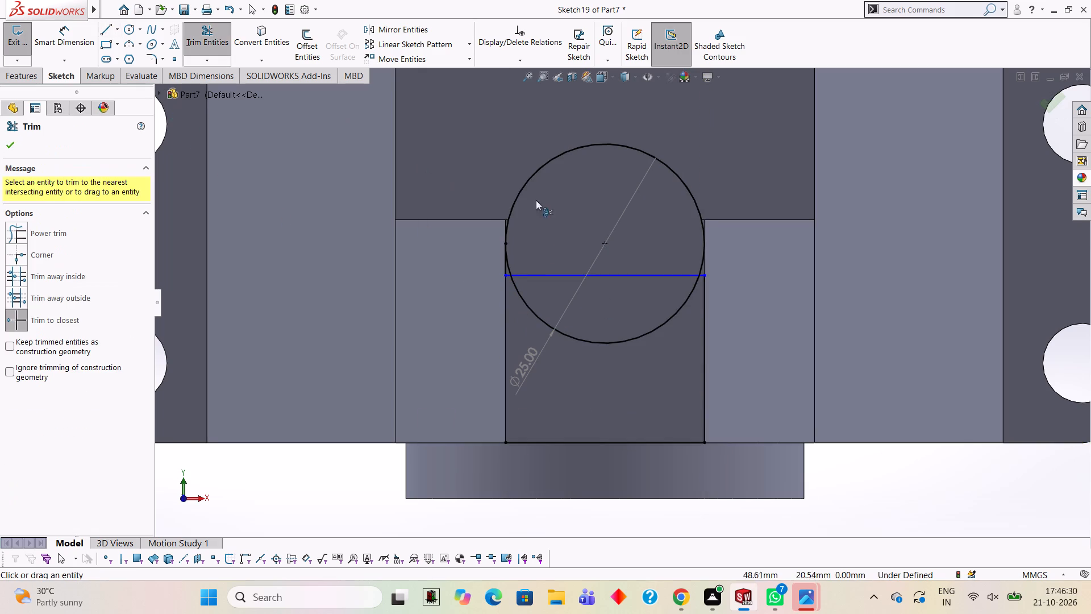
left_click(534, 173)
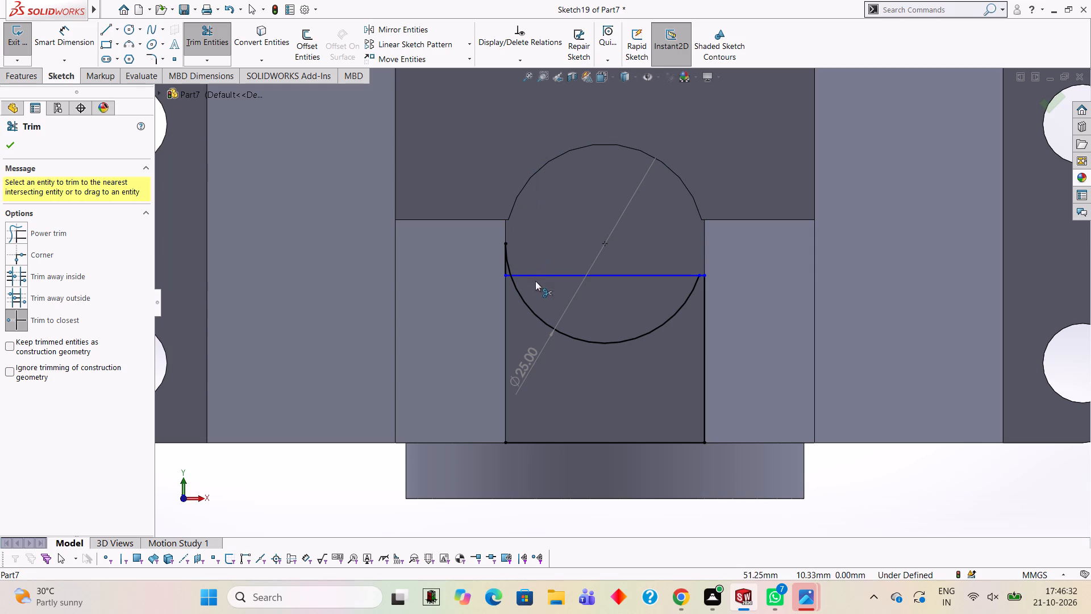
left_click(552, 275)
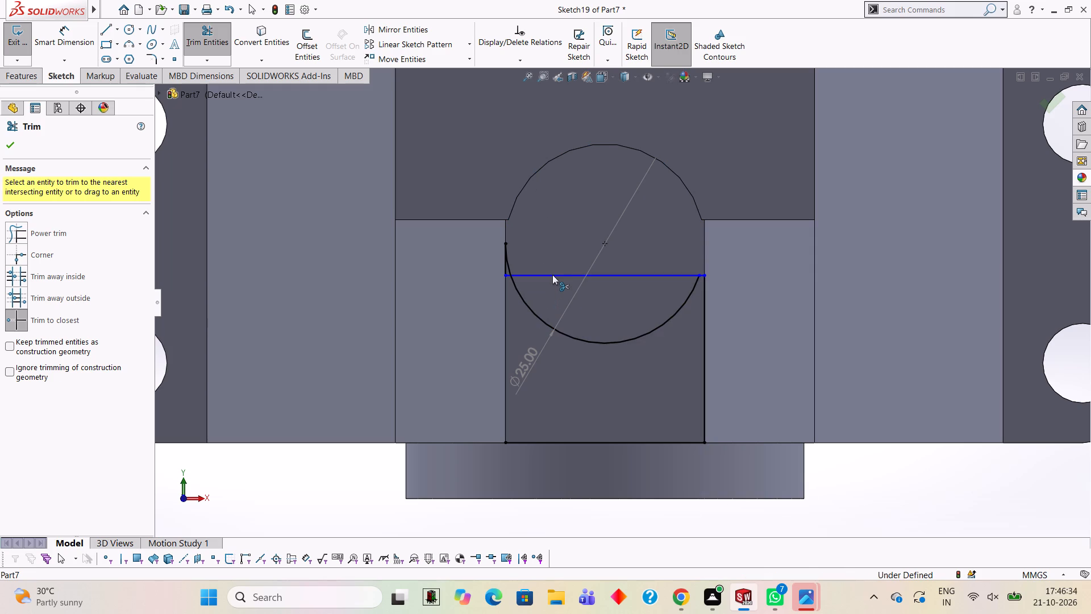
scroll(523, 246, "down", 6)
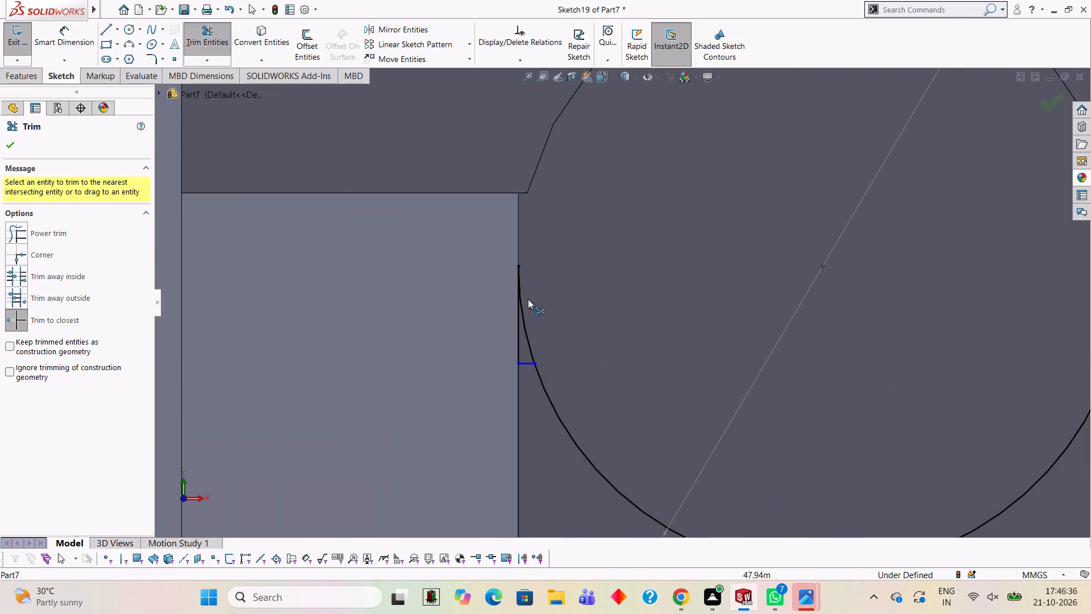
left_click(525, 317)
scroll(721, 400, "up", 6)
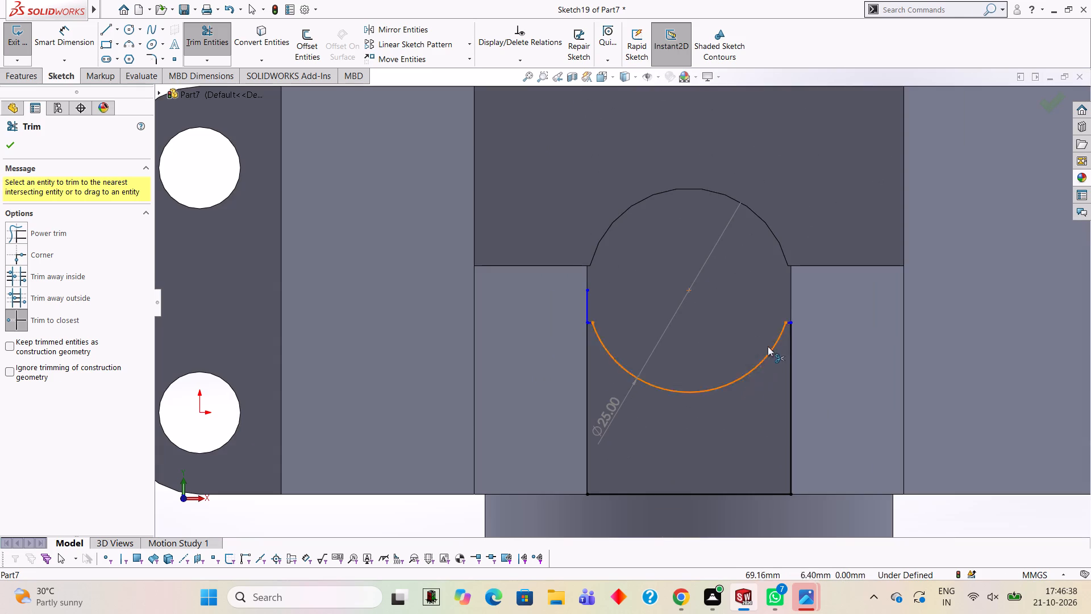
left_click(585, 305)
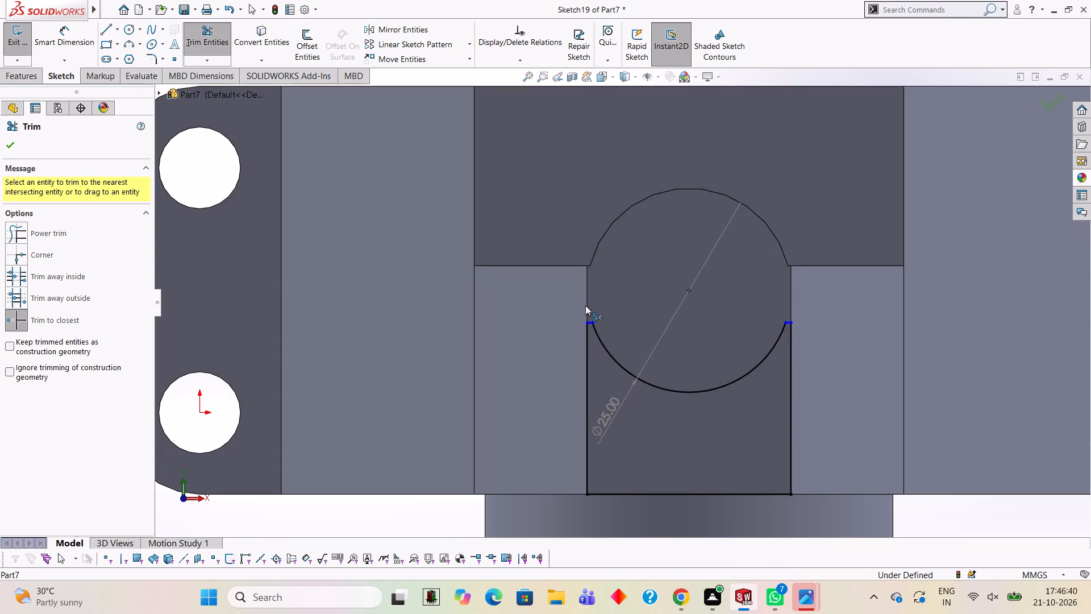
scroll(722, 372, "down", 1)
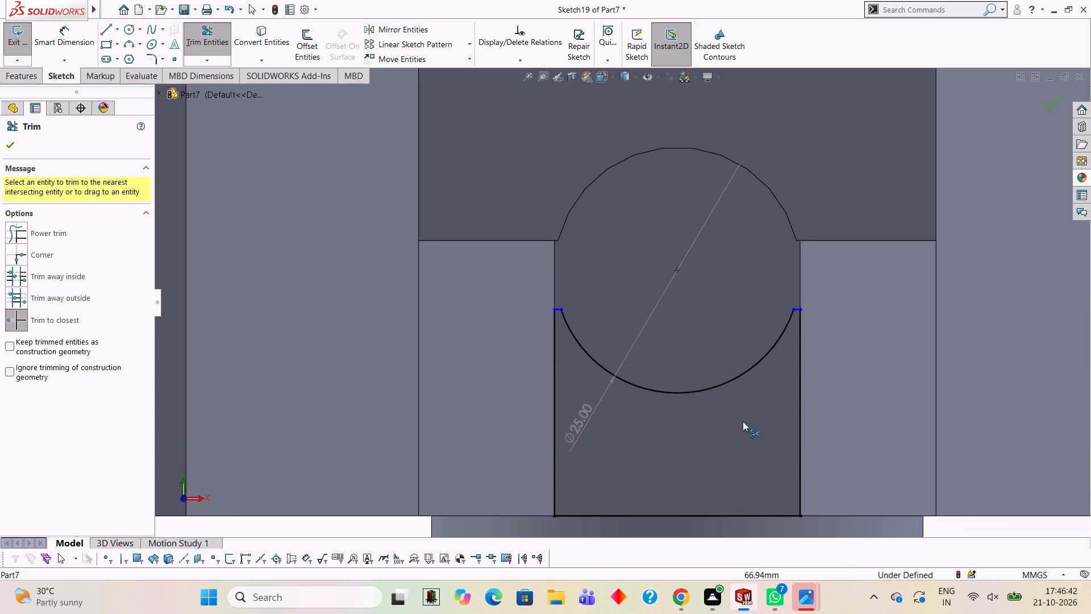
left_click(9, 146)
Start a blind extruded cut of the trimmed profile down into the boss with a depth of 25 mm.
left_click(26, 74)
left_click(181, 44)
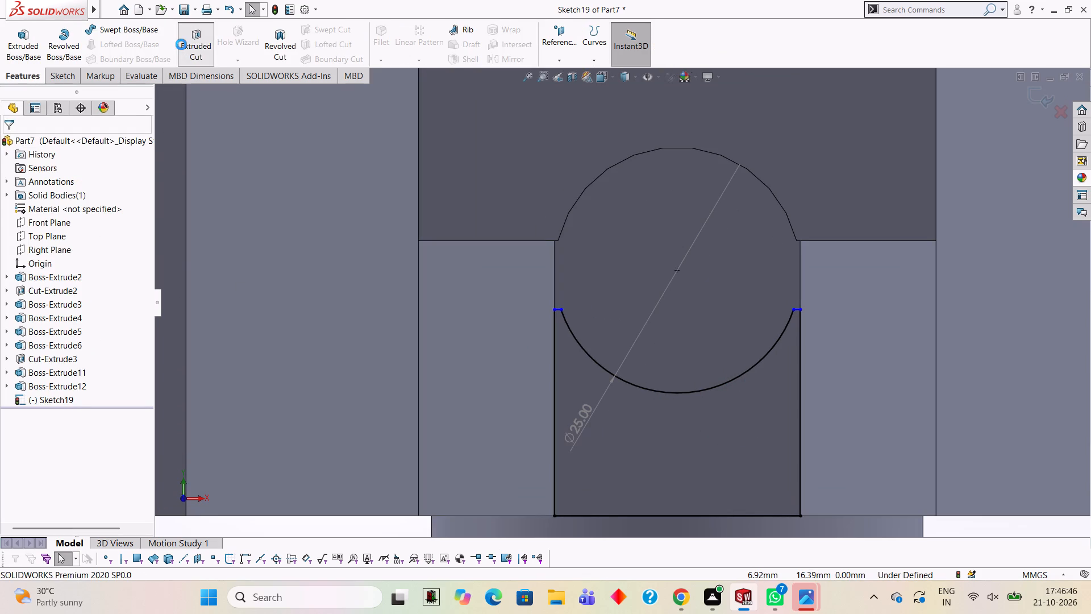
middle_click_drag(617, 362, 613, 234)
scroll(675, 422, "up", 3)
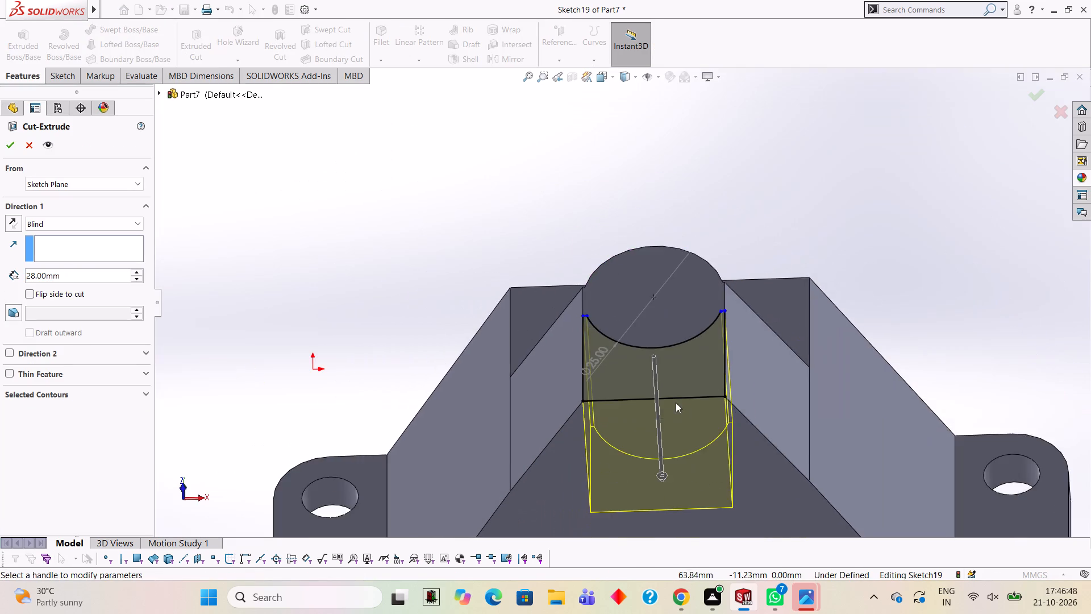
middle_click_drag(709, 425, 715, 358)
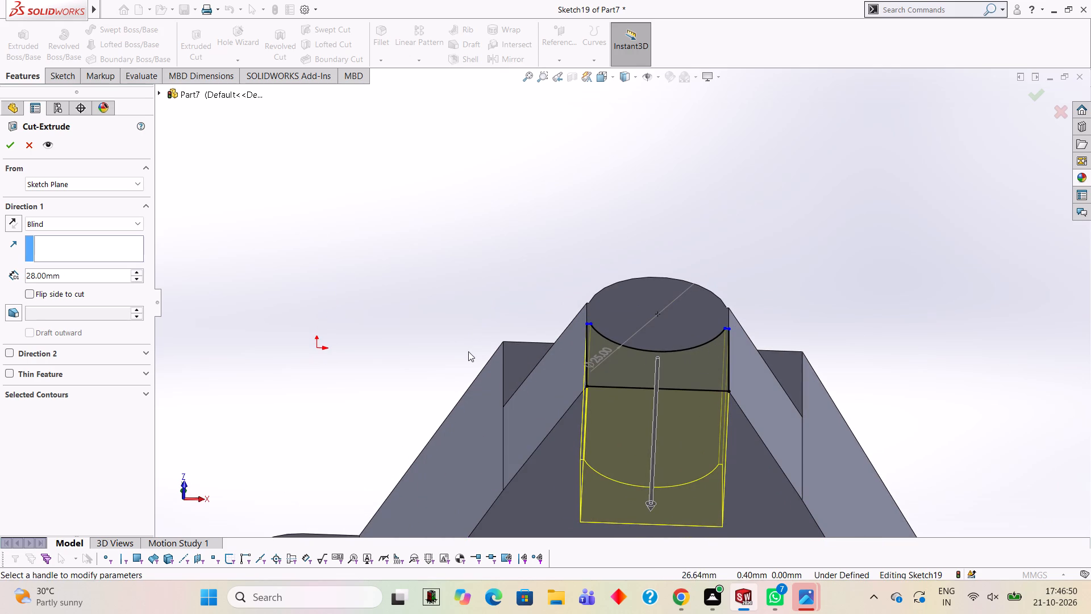
scroll(756, 395, "up", 3)
middle_click_drag(741, 382, 734, 300)
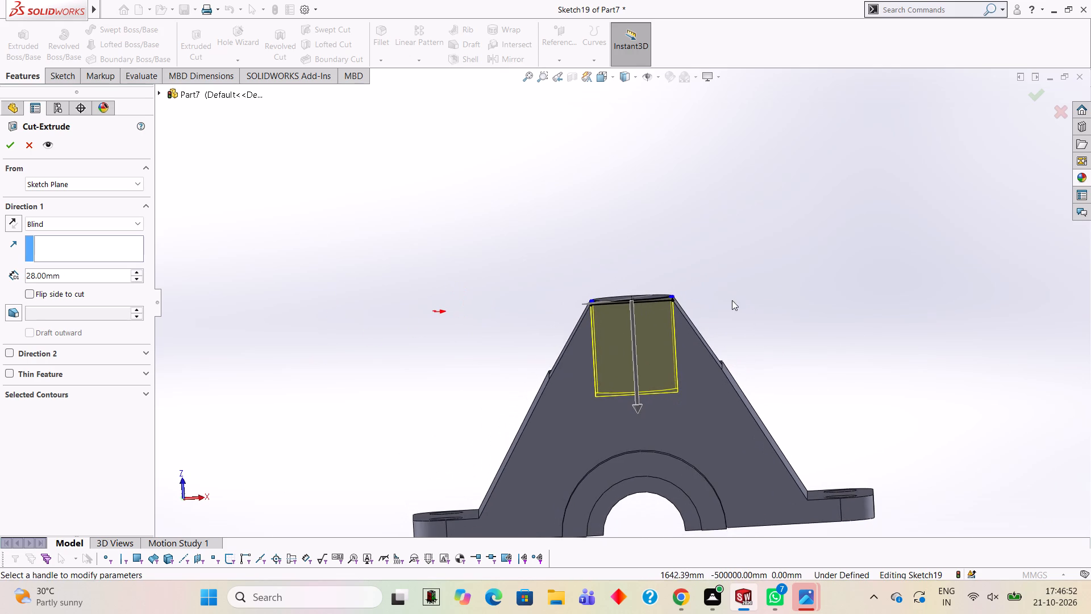
scroll(595, 371, "down", 3)
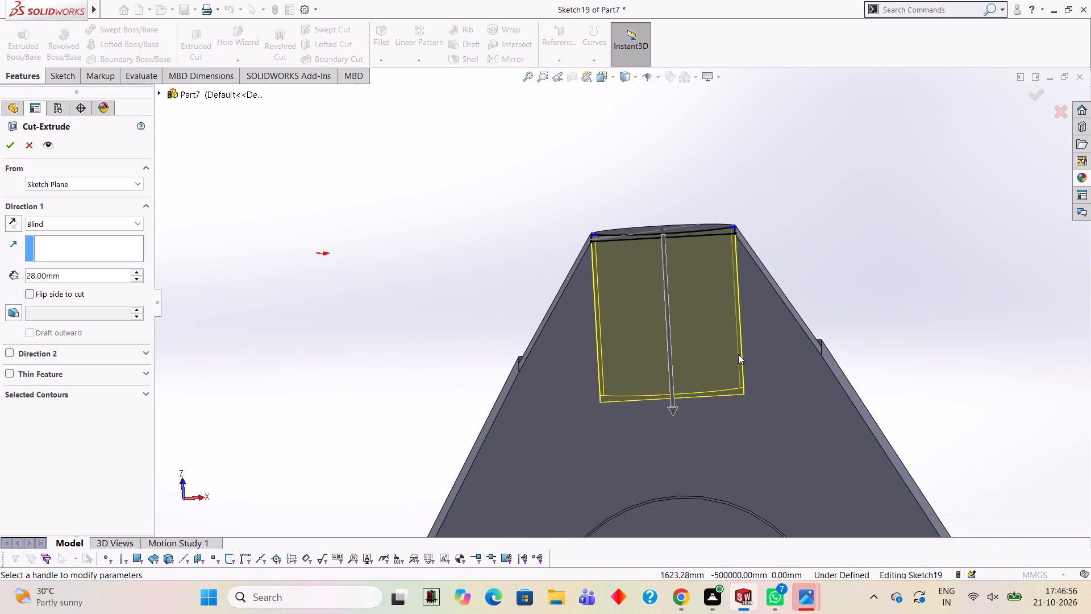
scroll(727, 414, "up", 2)
scroll(724, 400, "down", 2)
middle_click_drag(664, 406, 676, 304)
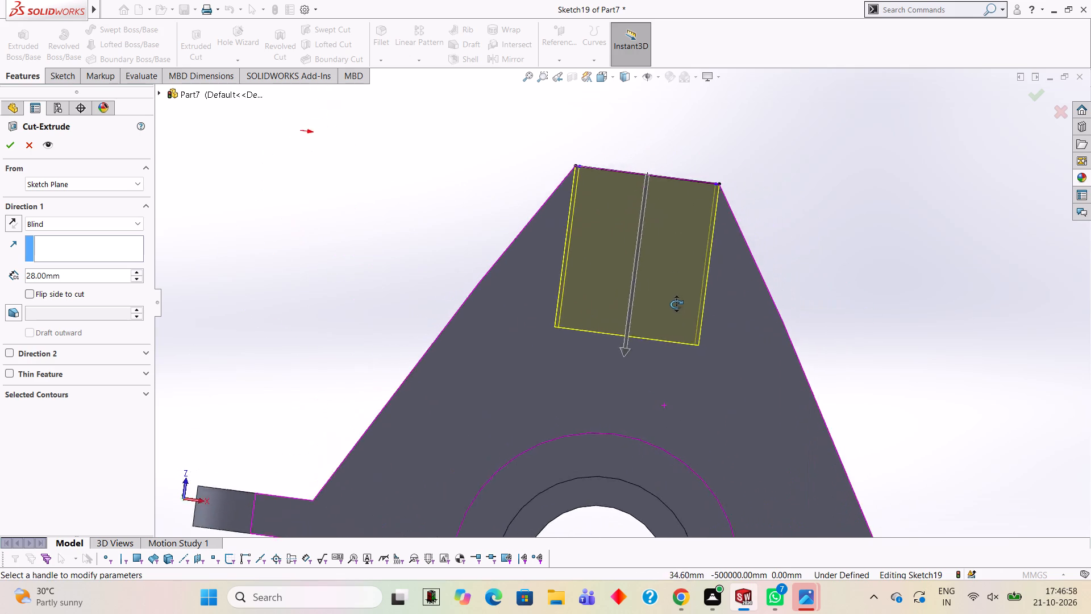
middle_click_drag(676, 304, 668, 304)
scroll(668, 372, "up", 3)
scroll(669, 370, "down", 2)
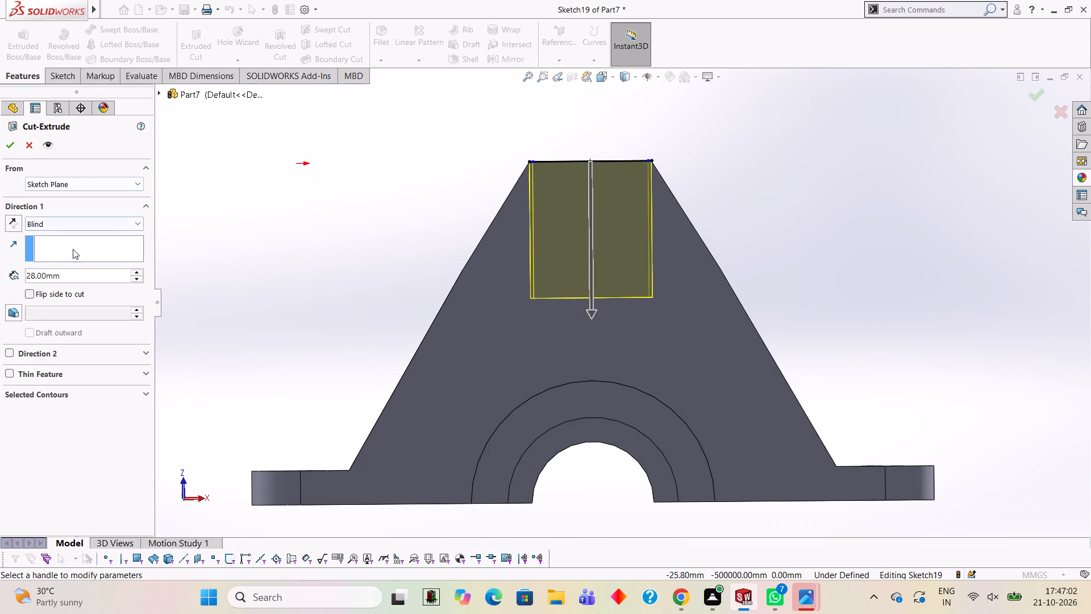
left_click(84, 274)
key("BackSpace")
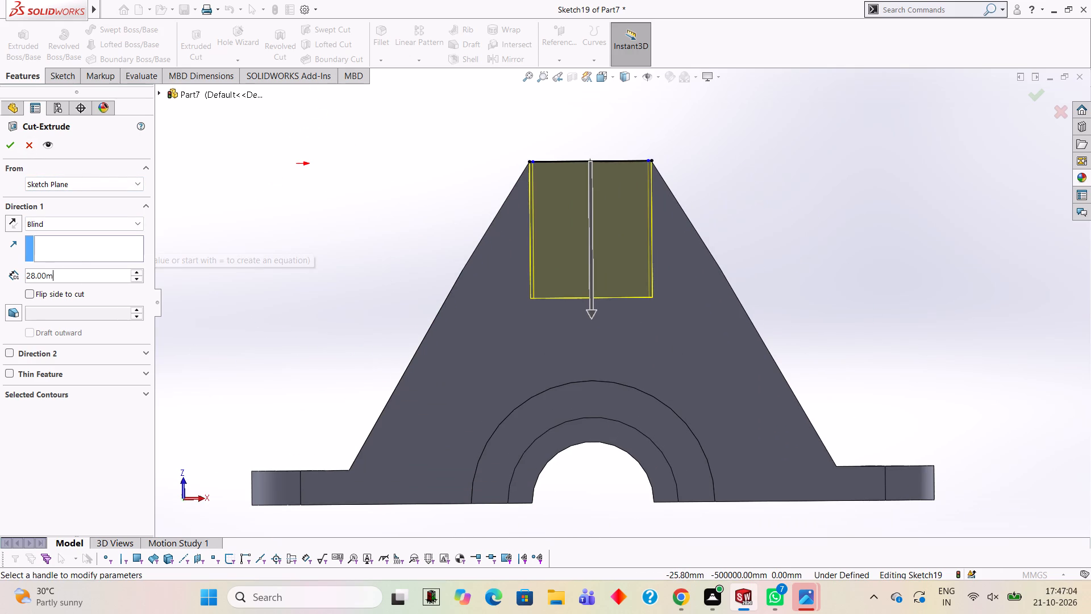
key("BackSpace")
key("BackSpace")
key("BackSpace")
key("BackSpace")
key("BackSpace")
key("BackSpace")
type("25")
key("Return")
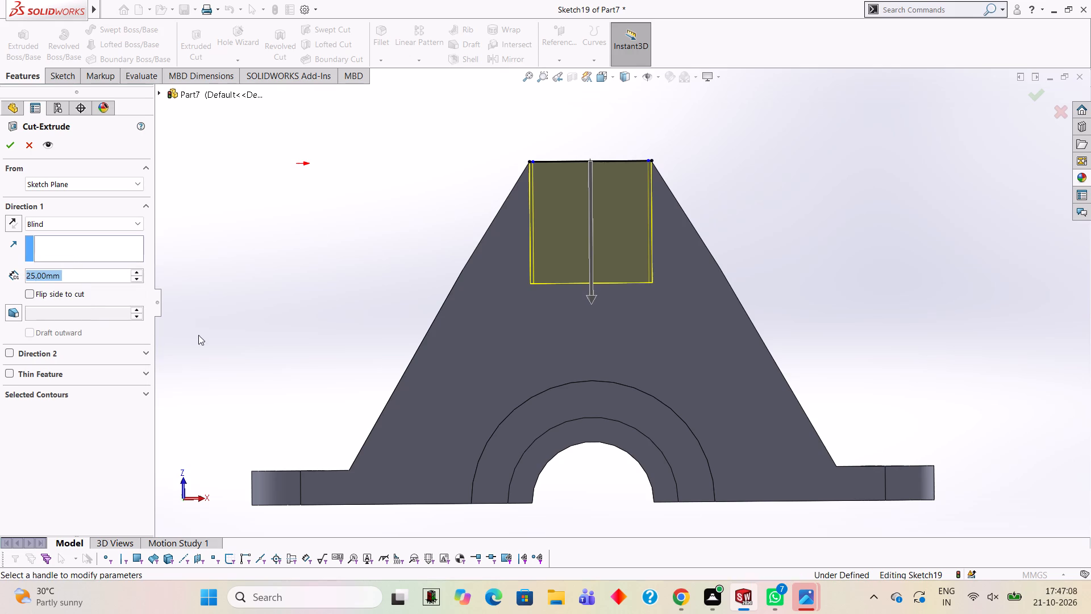
Set the cut depth to 22 mm, comparing its end with the block's top edge from the side.
middle_click_drag(402, 253, 423, 346)
middle_click_drag(439, 354, 532, 491)
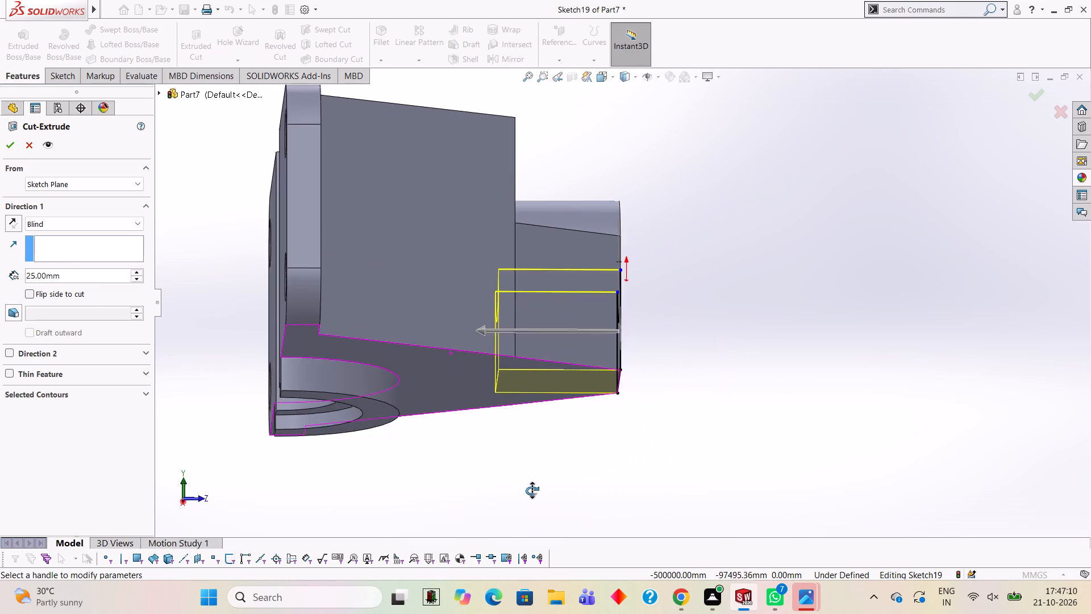
middle_click_drag(532, 491, 525, 495)
middle_click_drag(461, 394, 461, 426)
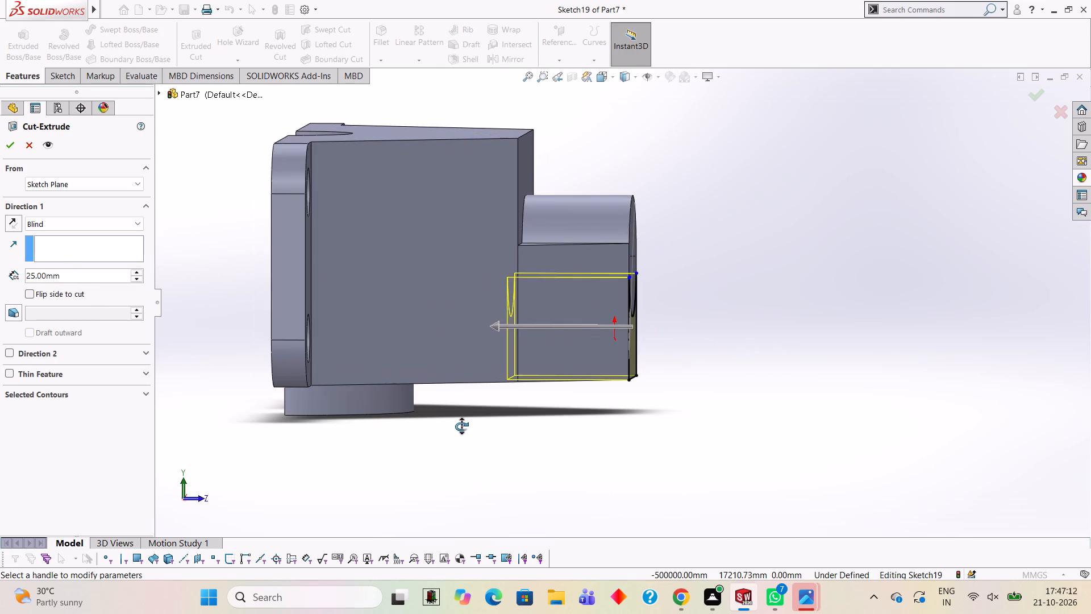
middle_click_drag(461, 426, 465, 420)
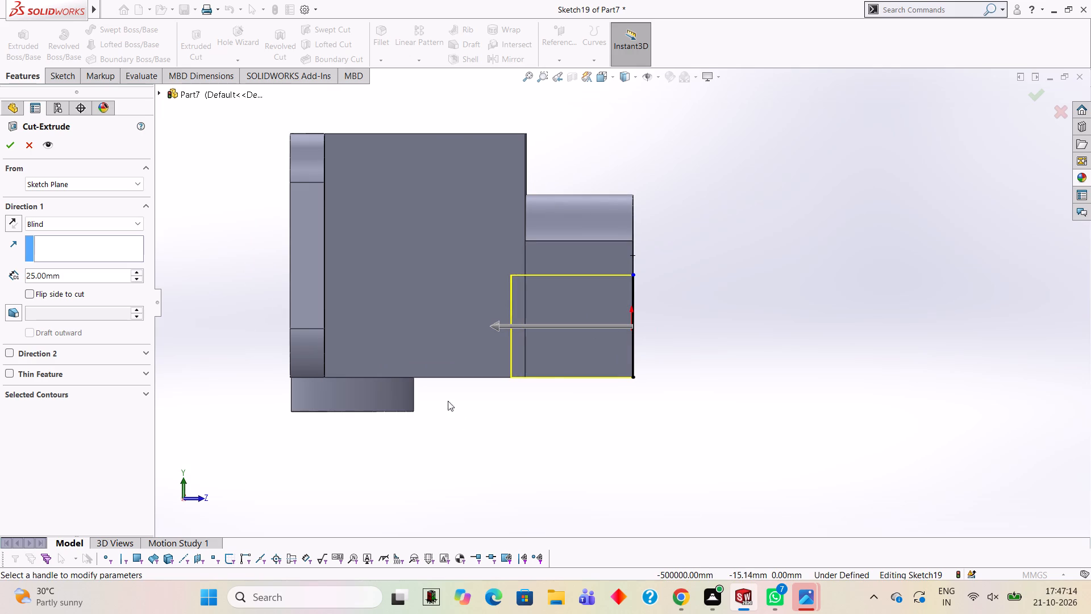
left_click(101, 271)
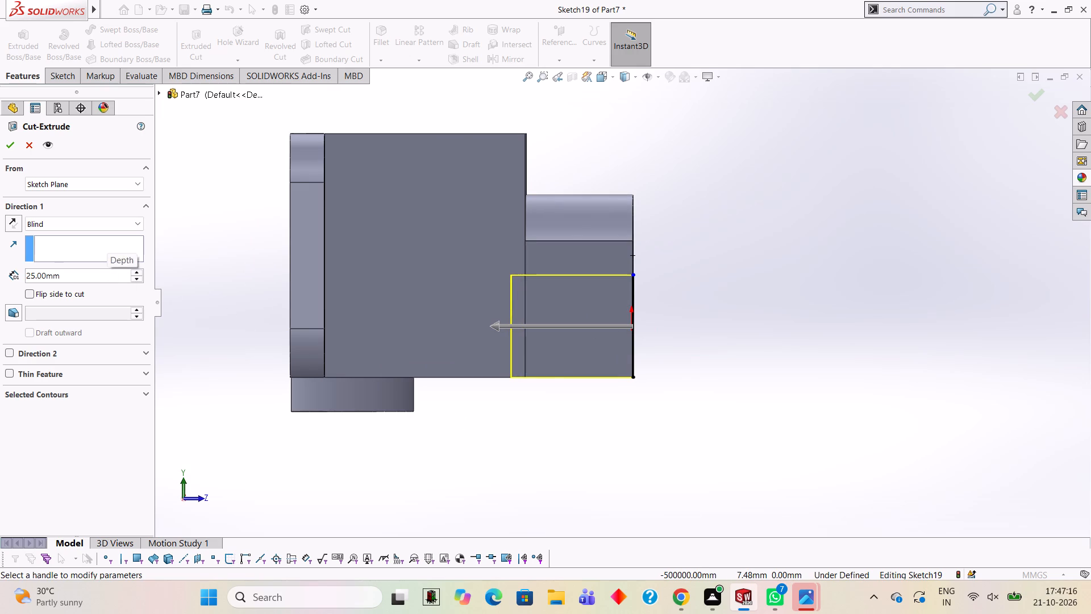
key("BackSpace")
key("BackSpace")
key("BackSpace")
key("BackSpace")
key("BackSpace")
key("BackSpace")
key("3")
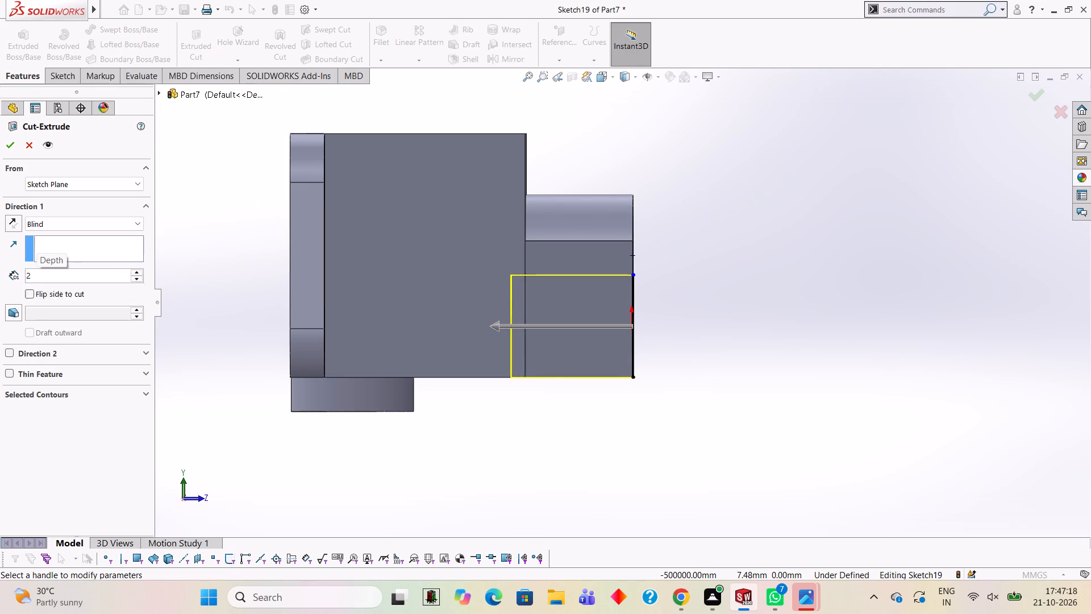
key("Return")
type("22")
key("Return")
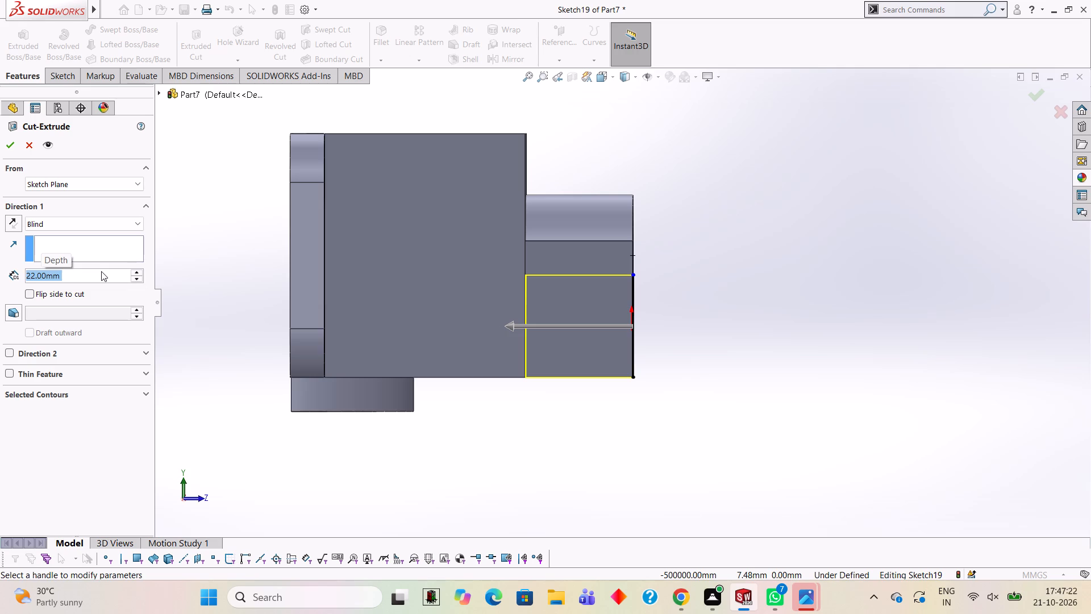
Examine the cut preview up close and from several angles, checking where it ends against the block's top edge.
scroll(472, 323, "down", 8)
scroll(713, 354, "down", 5)
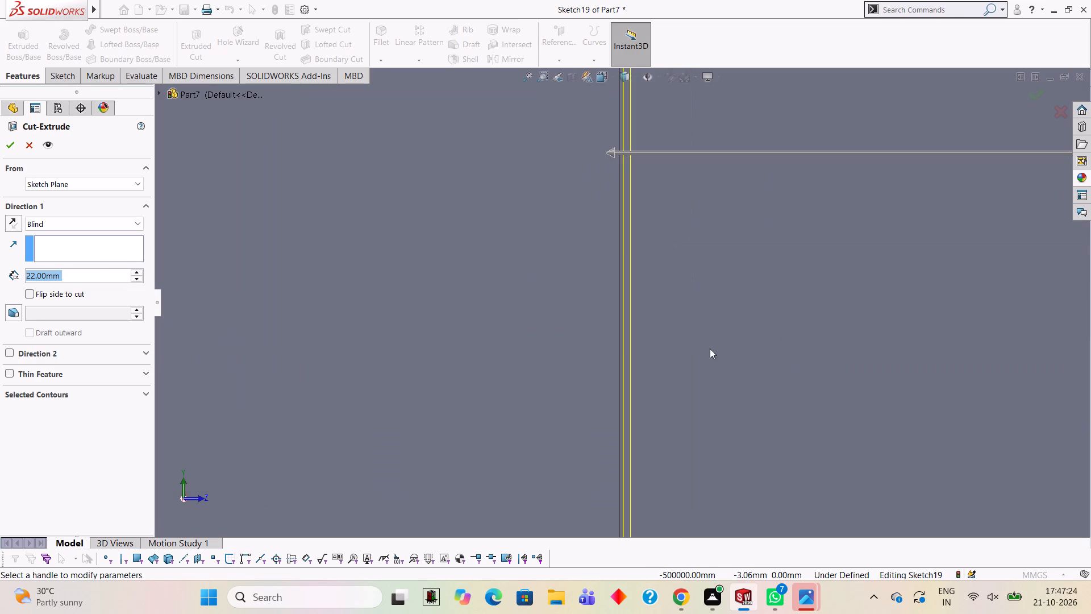
scroll(660, 354, "down", 5)
scroll(659, 354, "up", 13)
scroll(666, 288, "down", 2)
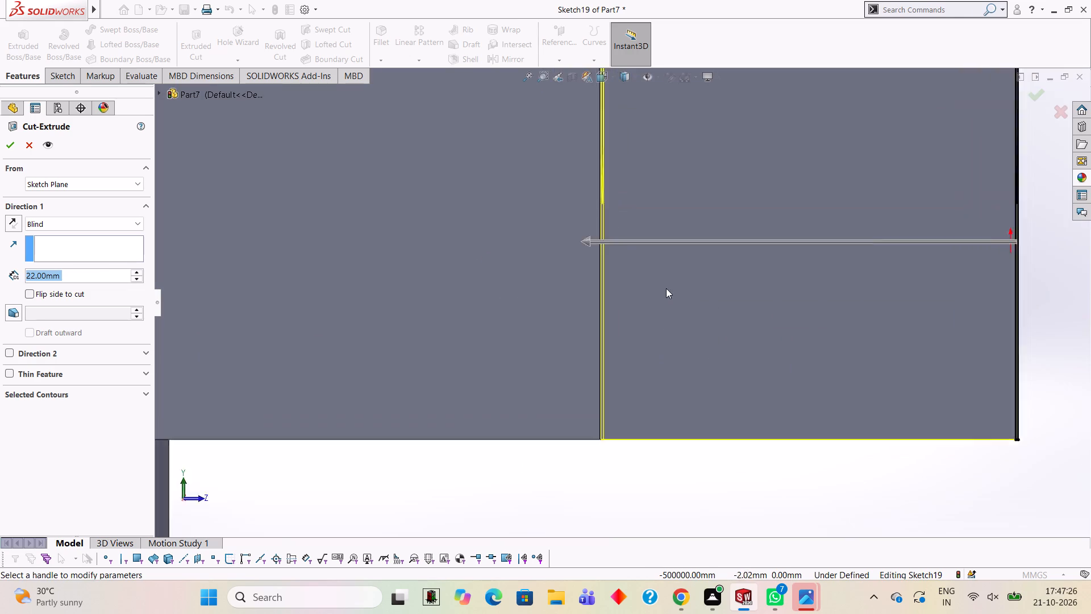
scroll(666, 288, "down", 1)
scroll(676, 412, "up", 3)
middle_click_drag(676, 399, 646, 312)
scroll(585, 460, "down", 4)
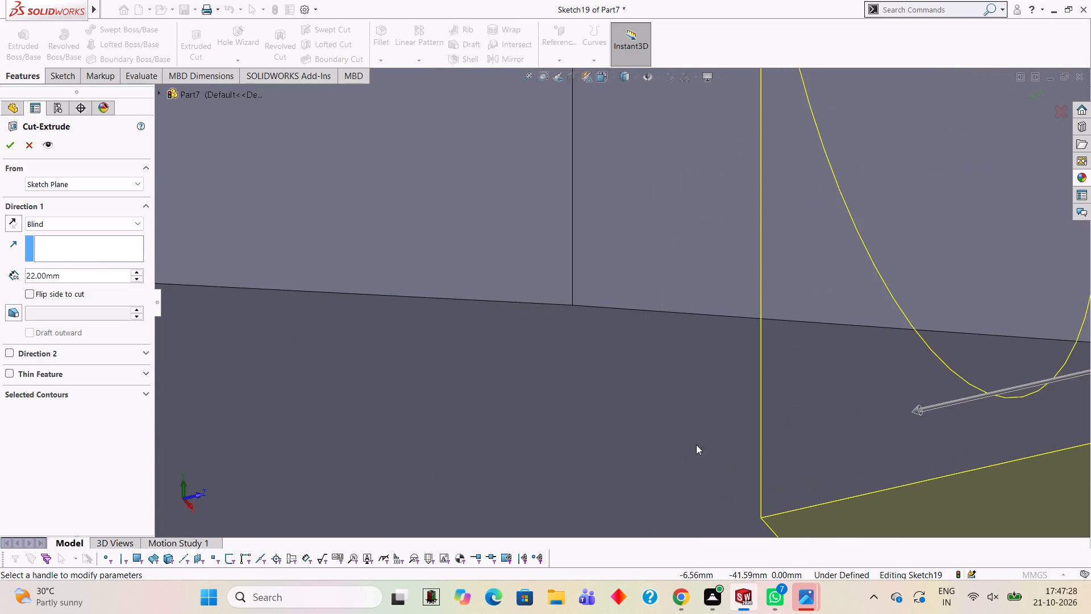
scroll(697, 442, "up", 14)
middle_click_drag(771, 294, 699, 298)
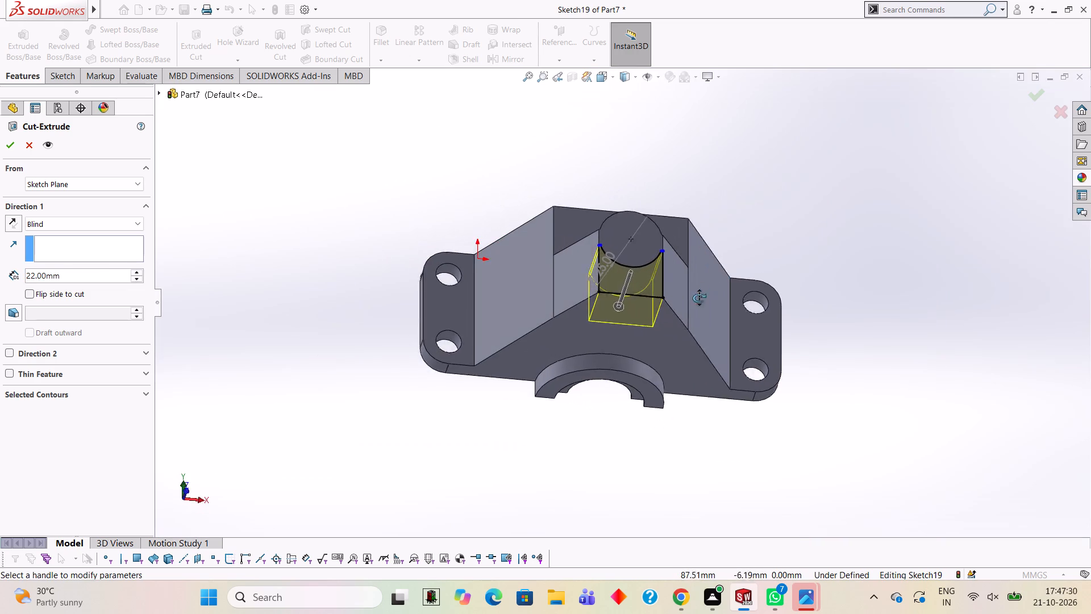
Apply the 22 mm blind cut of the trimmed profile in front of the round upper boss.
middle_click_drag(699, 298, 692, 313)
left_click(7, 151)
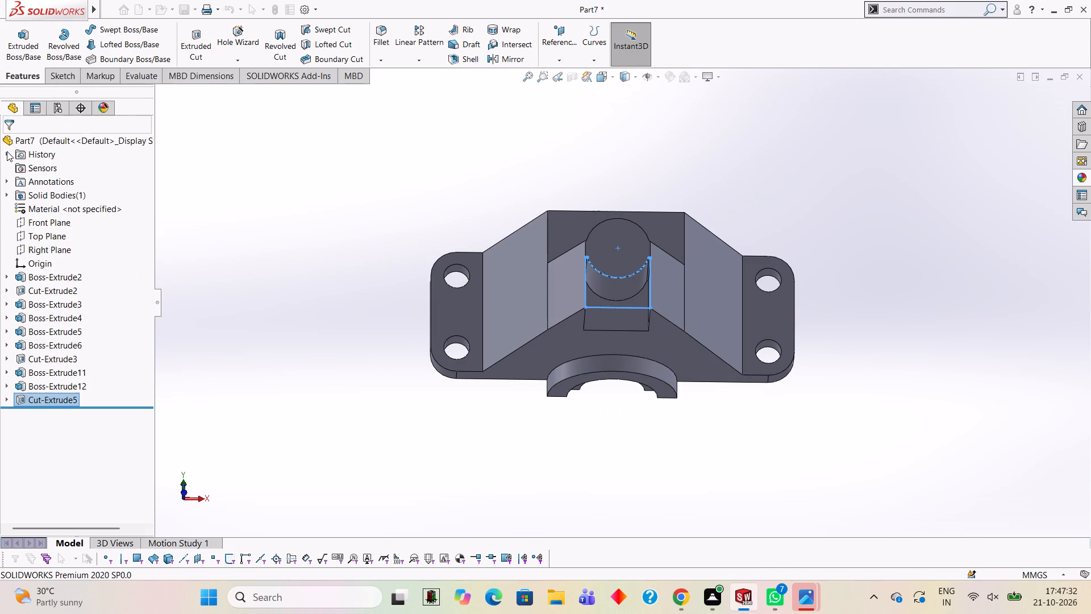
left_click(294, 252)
Examine the cut up close around the round boss, especially the narrow edges where it meets the side ribs.
scroll(619, 329, "up", 2)
scroll(663, 269, "down", 8)
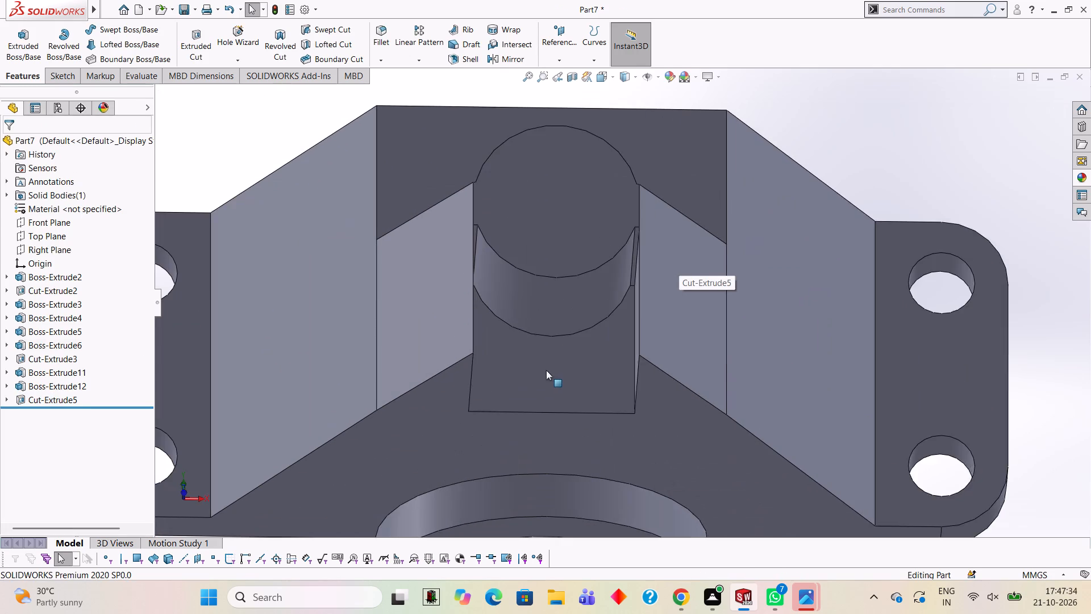
scroll(663, 231, "down", 3)
scroll(665, 230, "up", 2)
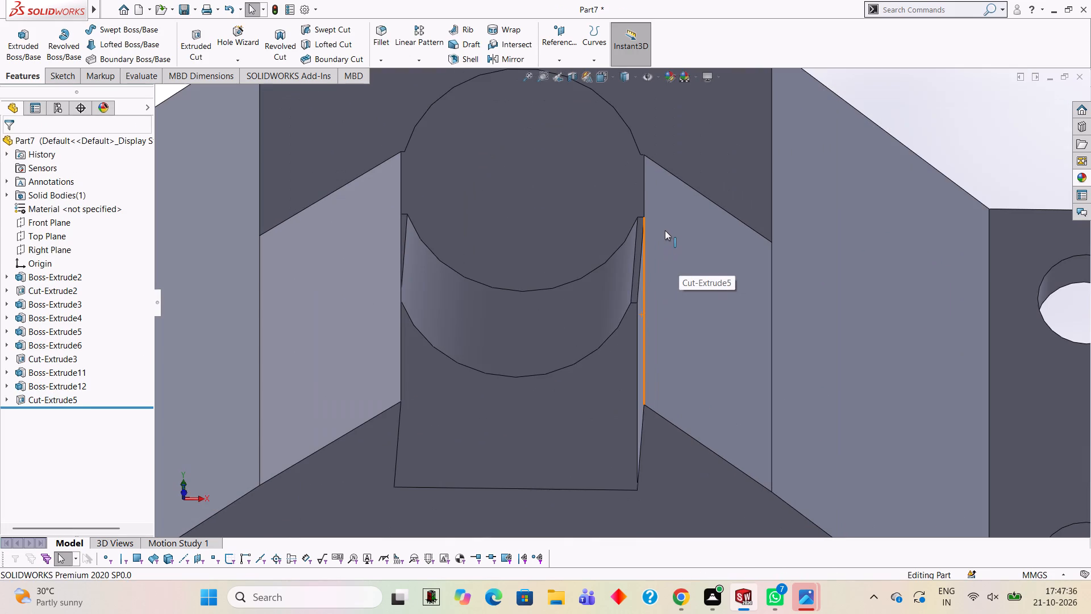
scroll(667, 204, "down", 3)
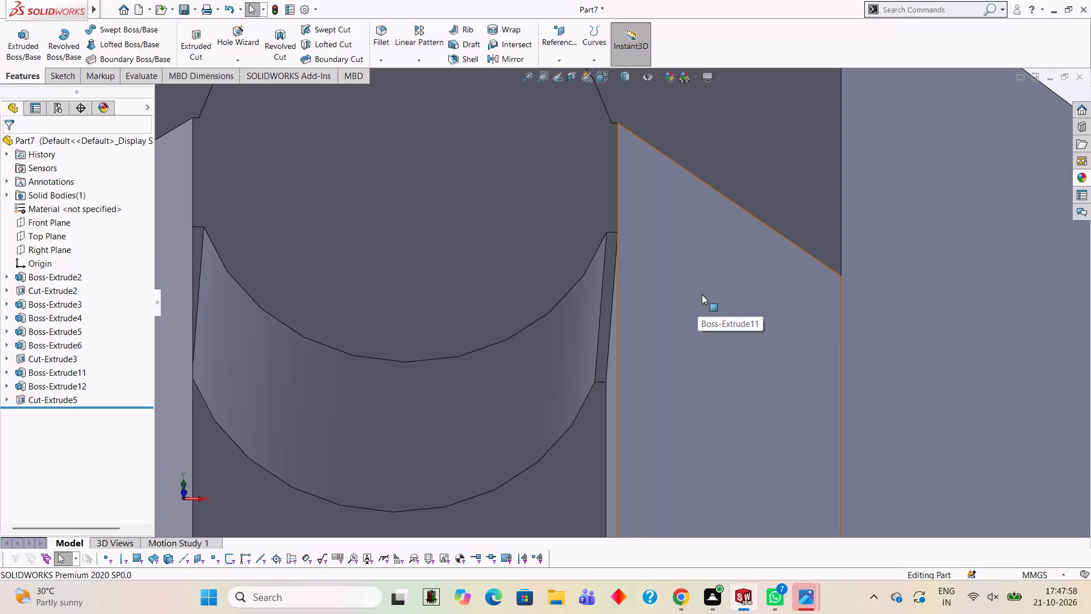
scroll(596, 254, "up", 3)
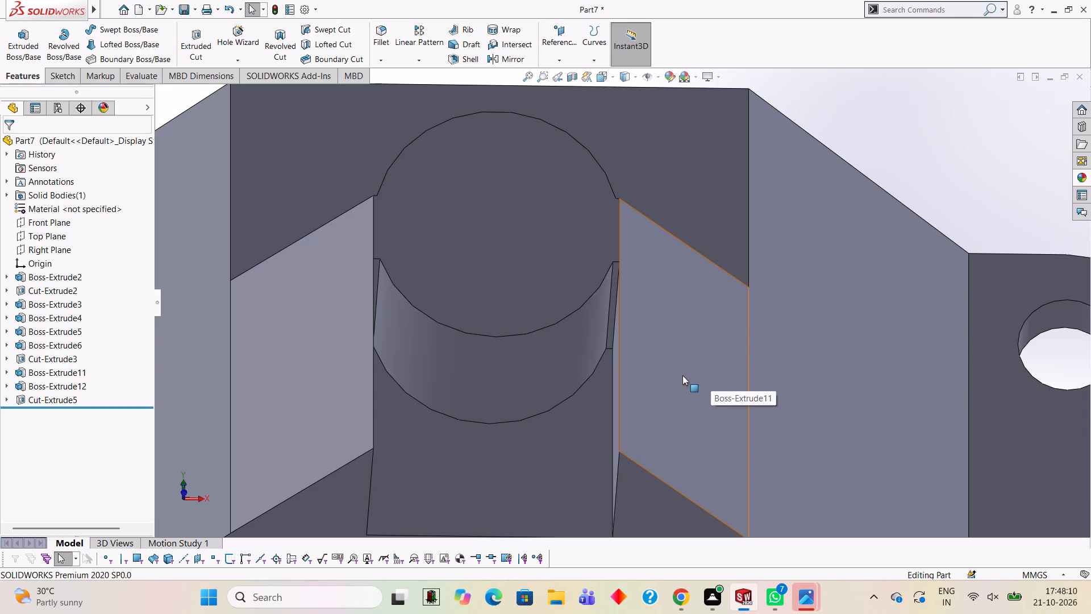
scroll(640, 309, "down", 4)
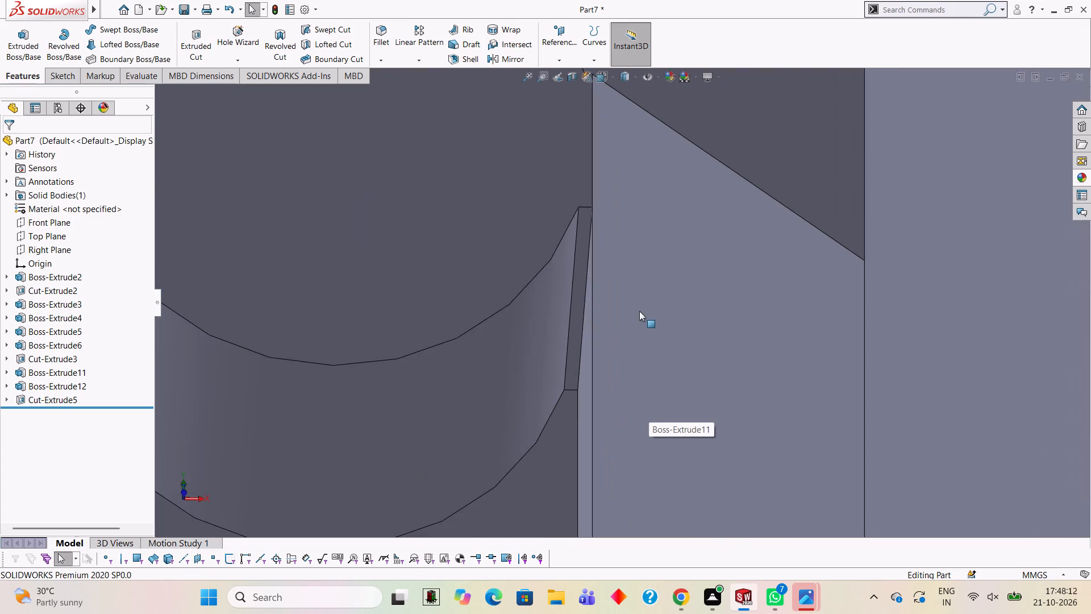
scroll(611, 343, "up", 4)
key("Escape")
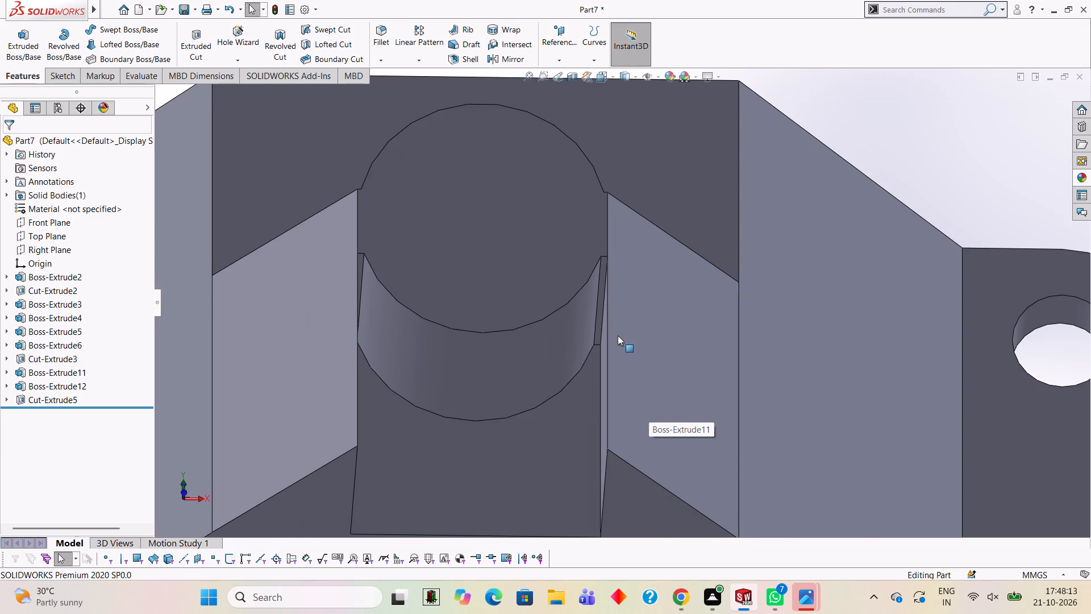
Undo the extruded cut in front of the round boss together with its entire sketch.
key("ctrl+z")
key("ctrl+z")
key("ctrl+z")
key("ctrl+z")
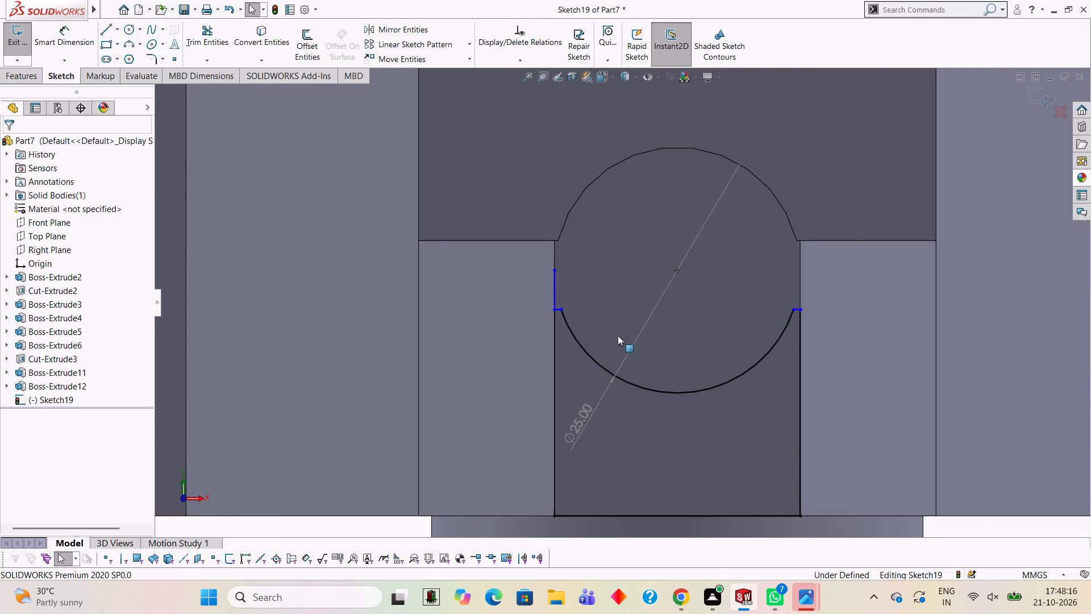
key("ctrl+z")
key("ctrl+z")
key("ctrl+z")
key("ctrl+z")
key("ctrl+z")
key("ctrl+z")
key("ctrl+z")
key("ctrl+z")
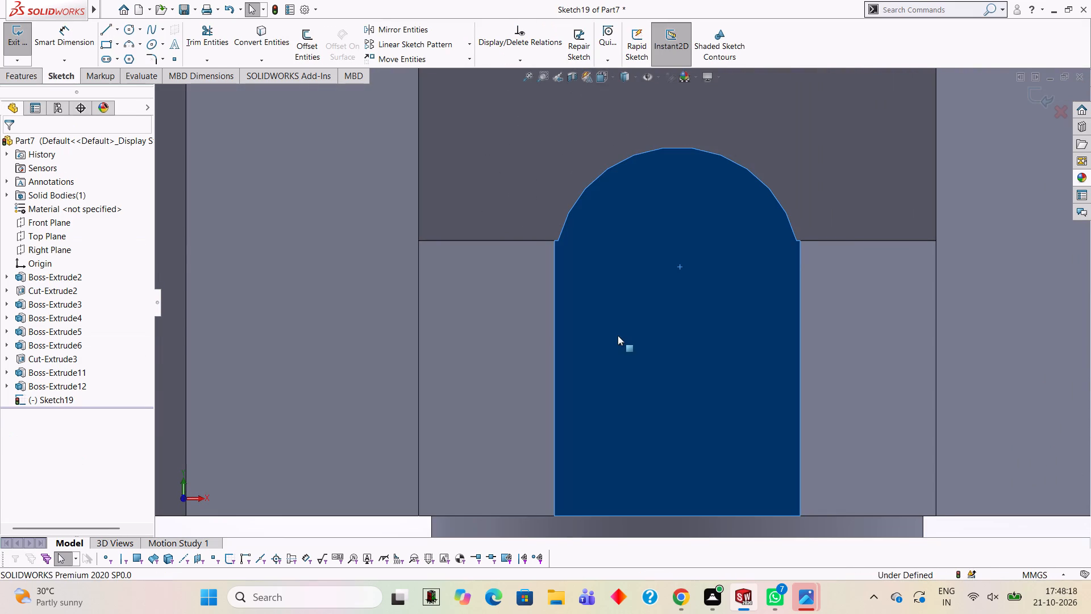
key("ctrl+z")
Undo the block extruded between the side ribs, its rectangular sketch and the rib extrusion, returning to the two-triangle sketch.
key("ctrl+z")
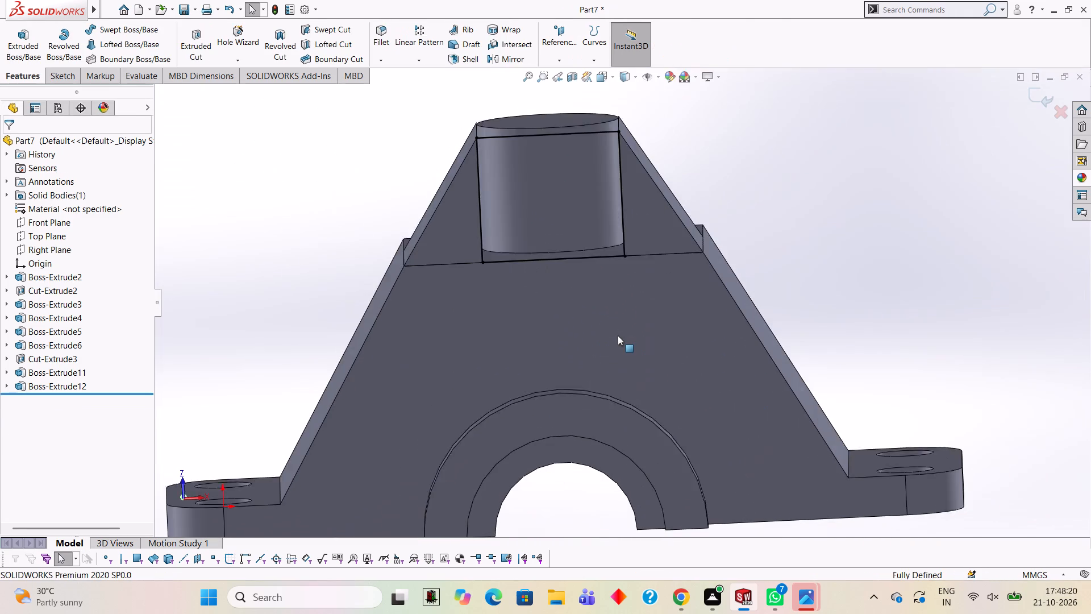
scroll(637, 182, "up", 3)
middle_click_drag(637, 182, 613, 376)
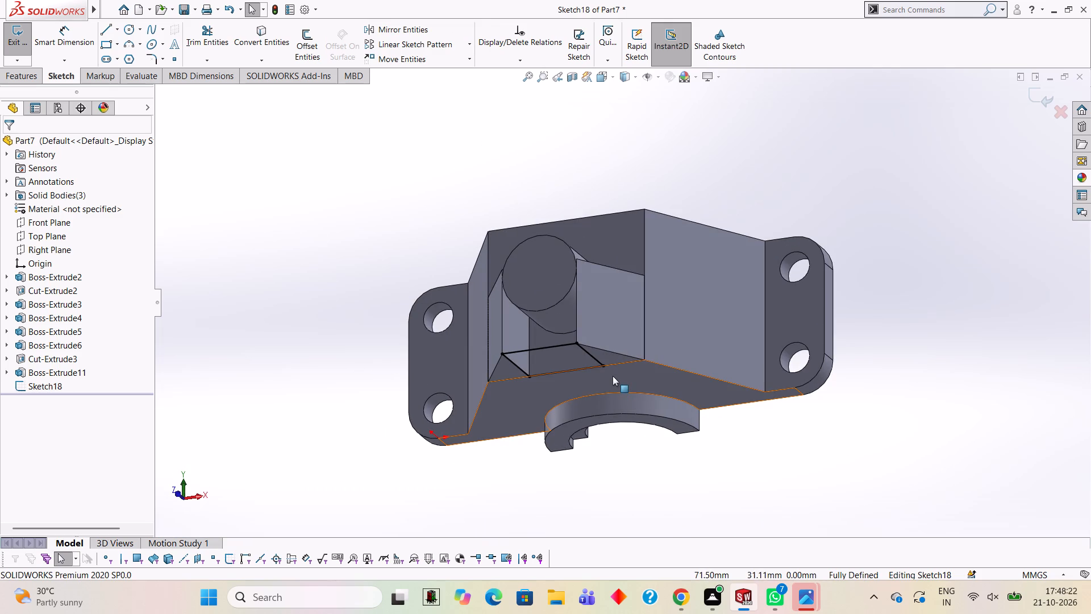
key("ctrl+z")
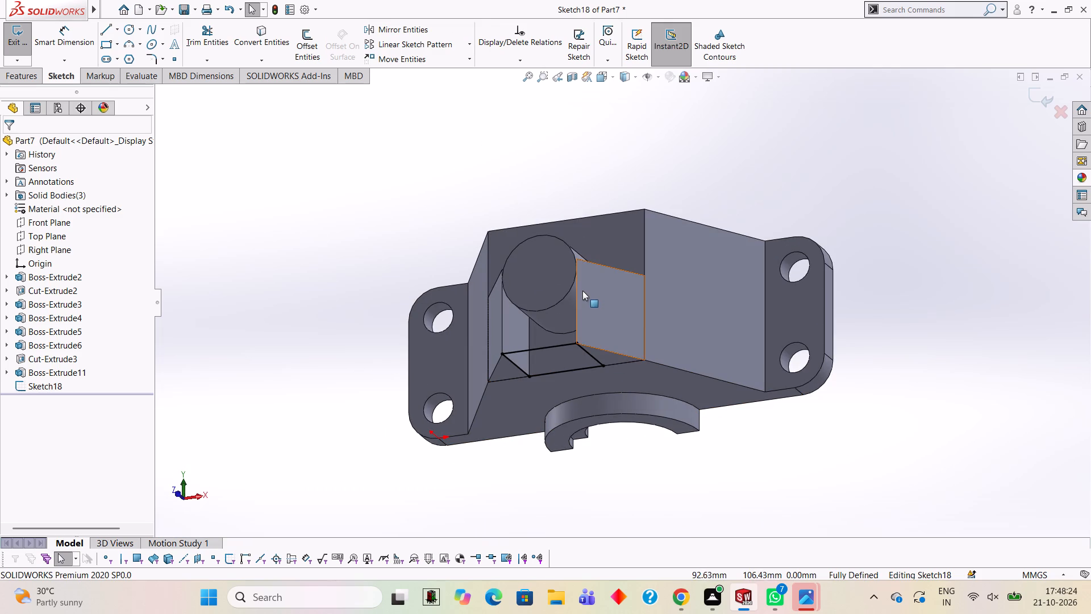
key("Escape")
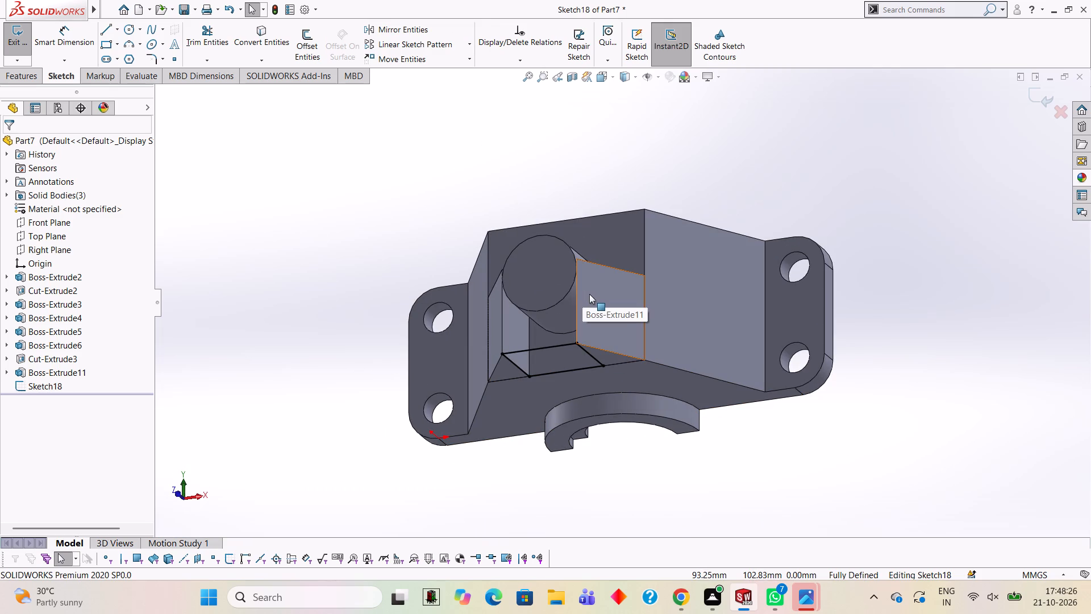
key("ctrl+z")
key("ctrl+z")
key("ctrl+z")
key("ctrl+z")
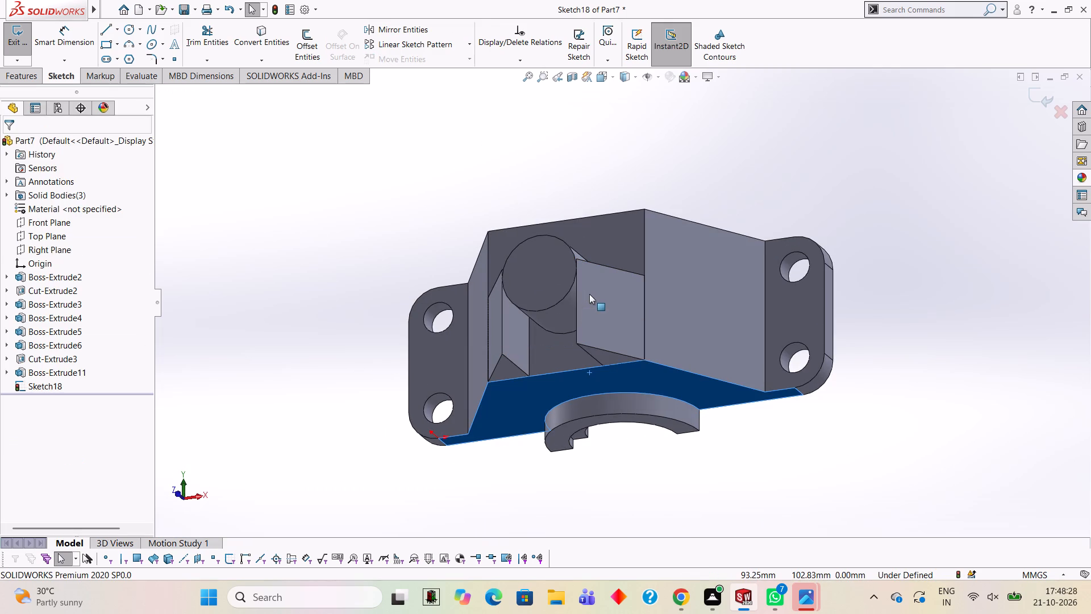
key("ctrl+z")
key("ctrl+z")
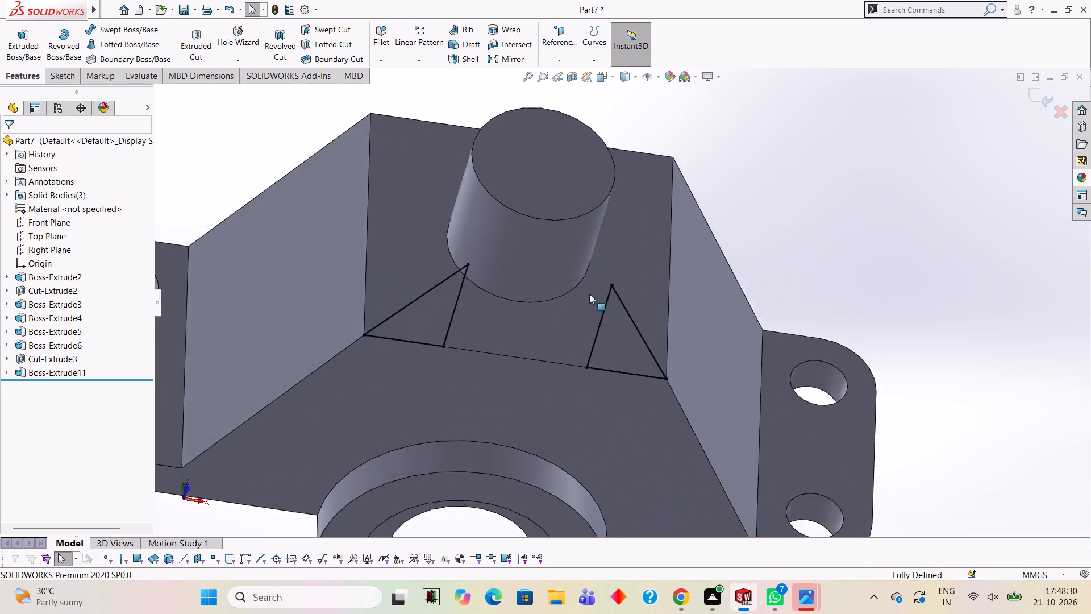
Widen the left triangle about 1.5 mm into the boss with a 22 mm high inner edge, and trim its original inner vertical line.
middle_click_drag(634, 273, 616, 196)
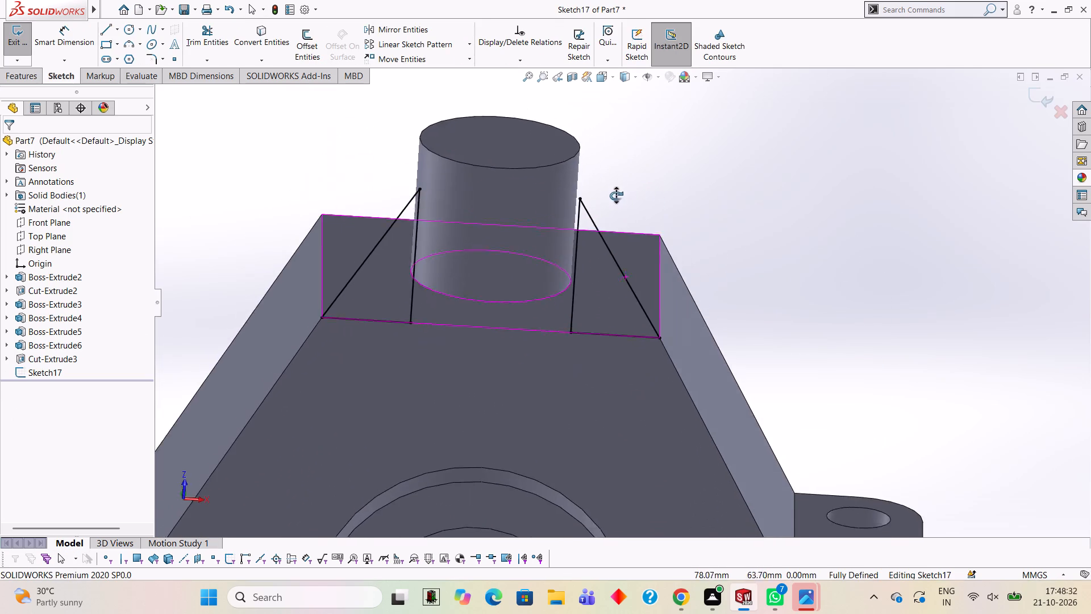
middle_click_drag(616, 196, 617, 136)
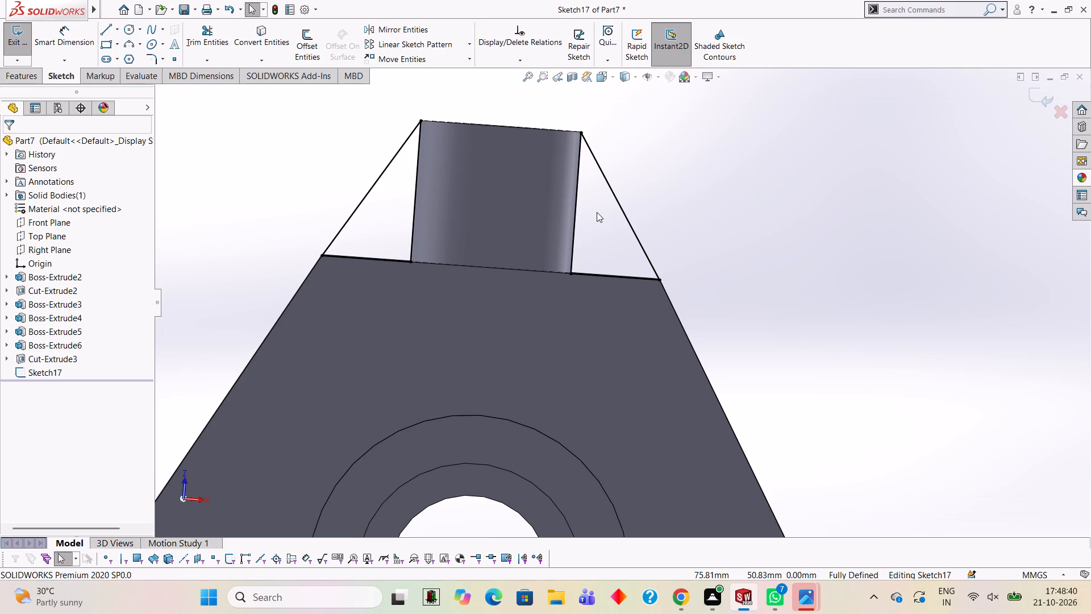
scroll(562, 127, "down", 4)
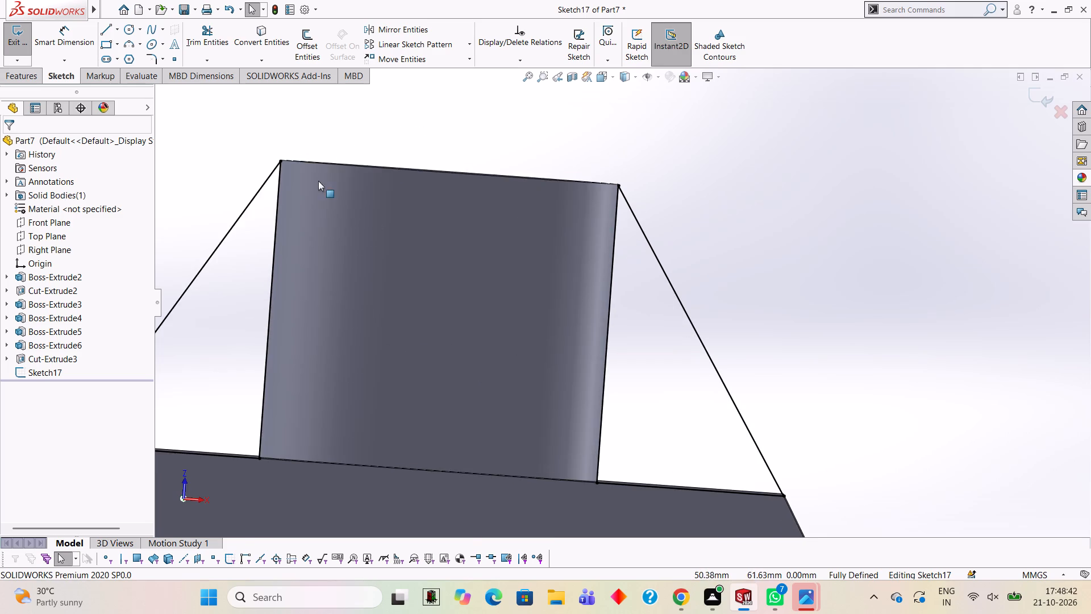
scroll(336, 204, "up", 4)
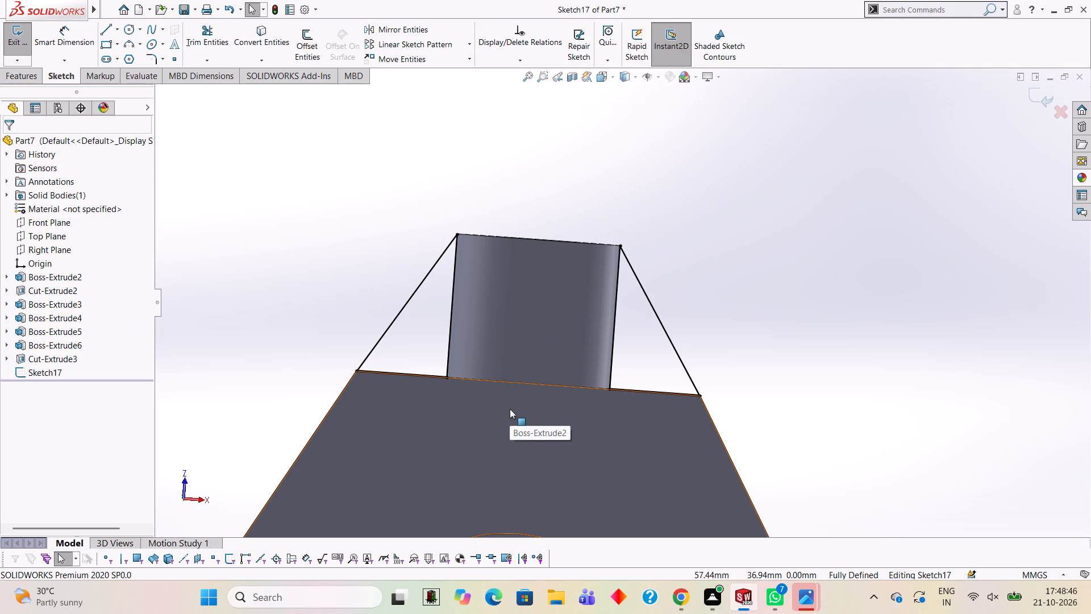
key("ctrl+8")
scroll(532, 392, "down", 6)
scroll(644, 205, "up", 8)
scroll(672, 170, "down", 6)
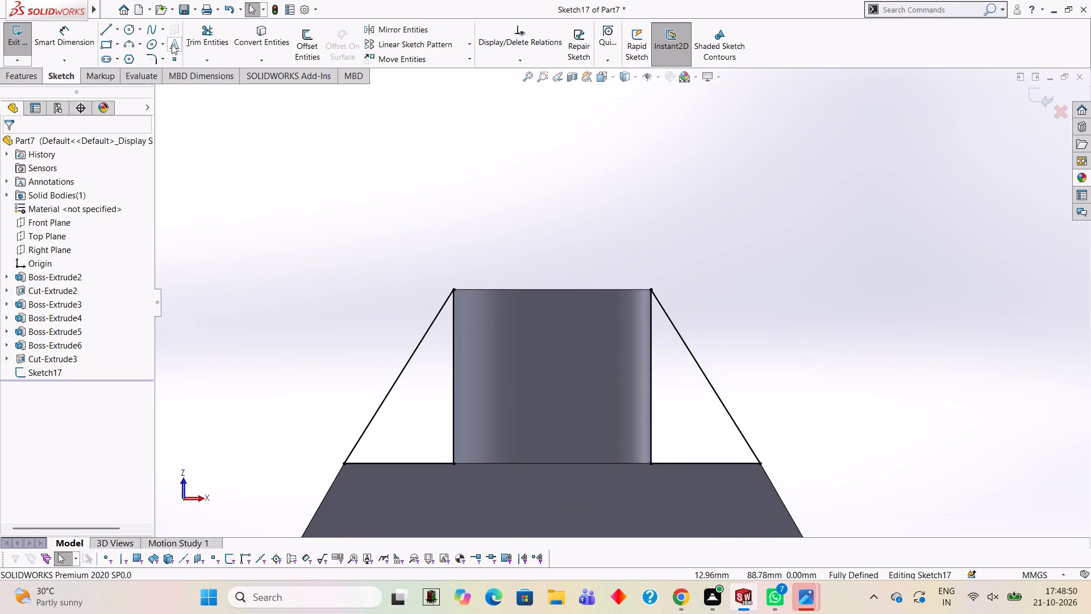
left_click(105, 27)
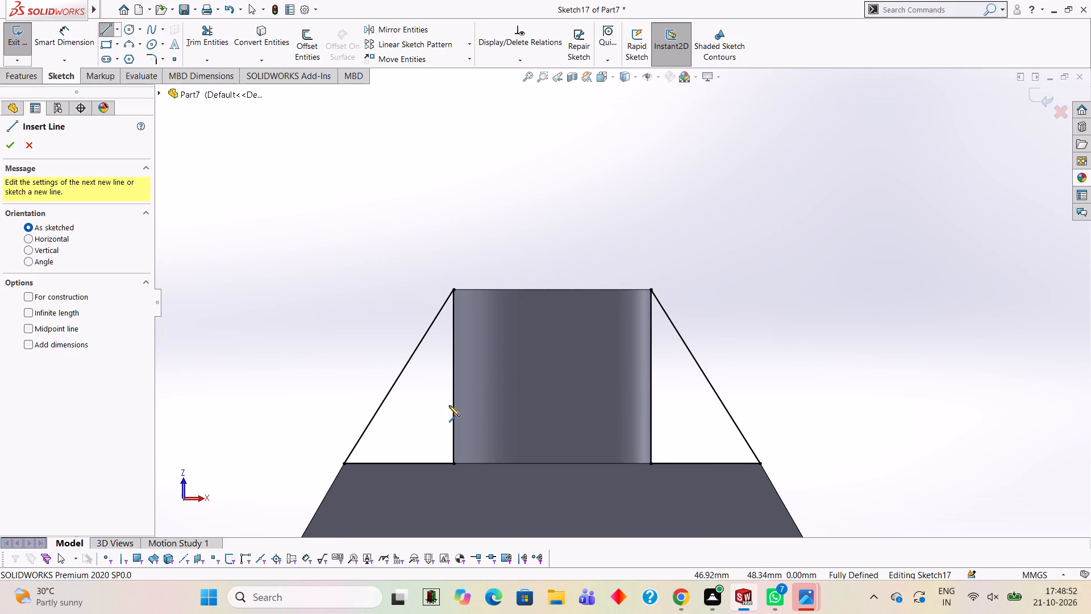
left_click(454, 463)
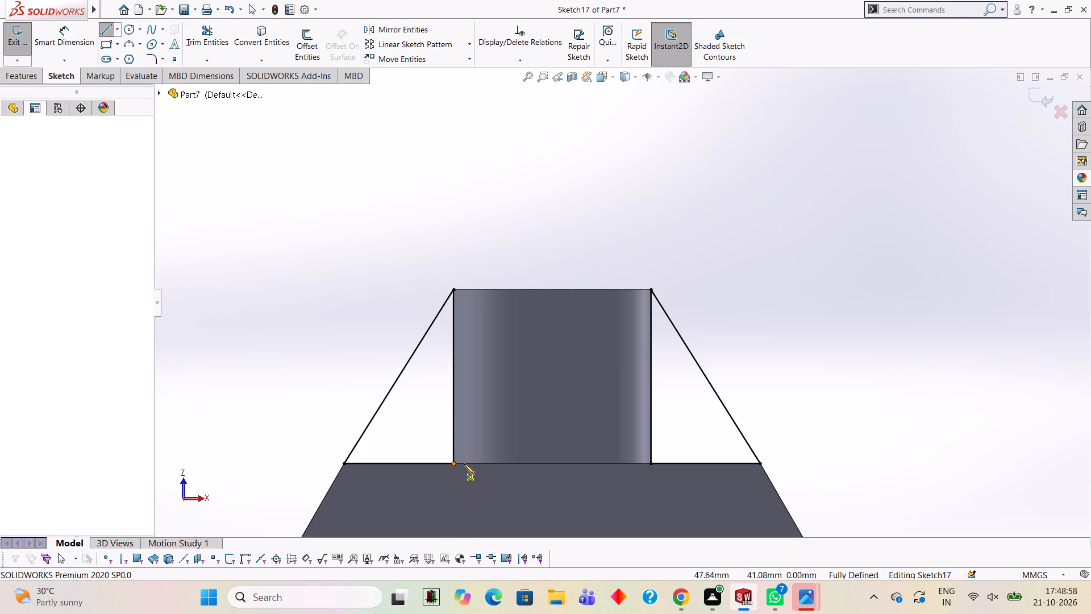
left_click(465, 464)
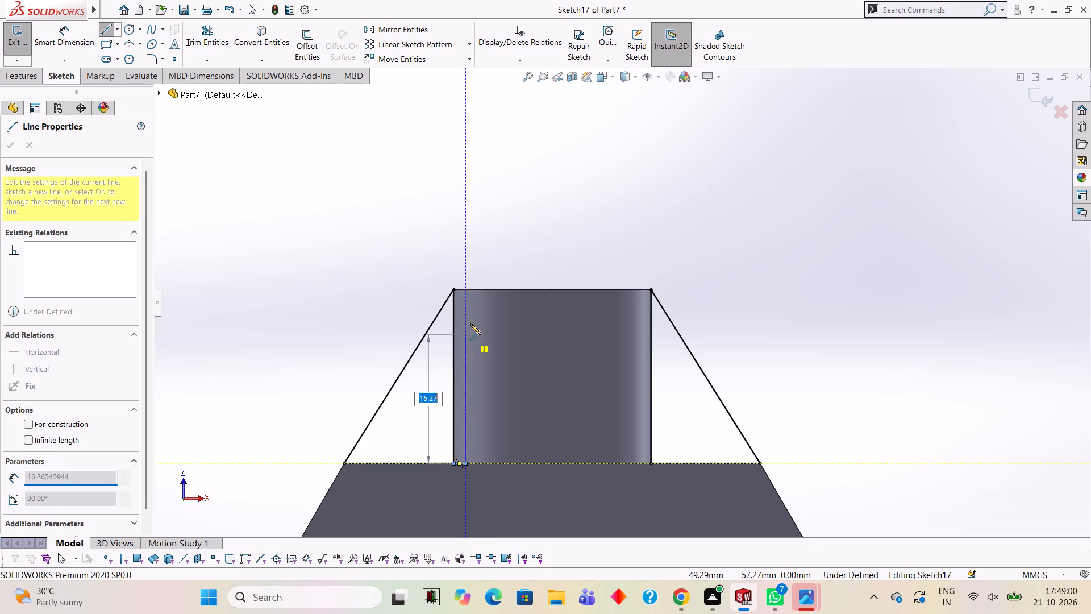
left_click(465, 288)
left_click(455, 288)
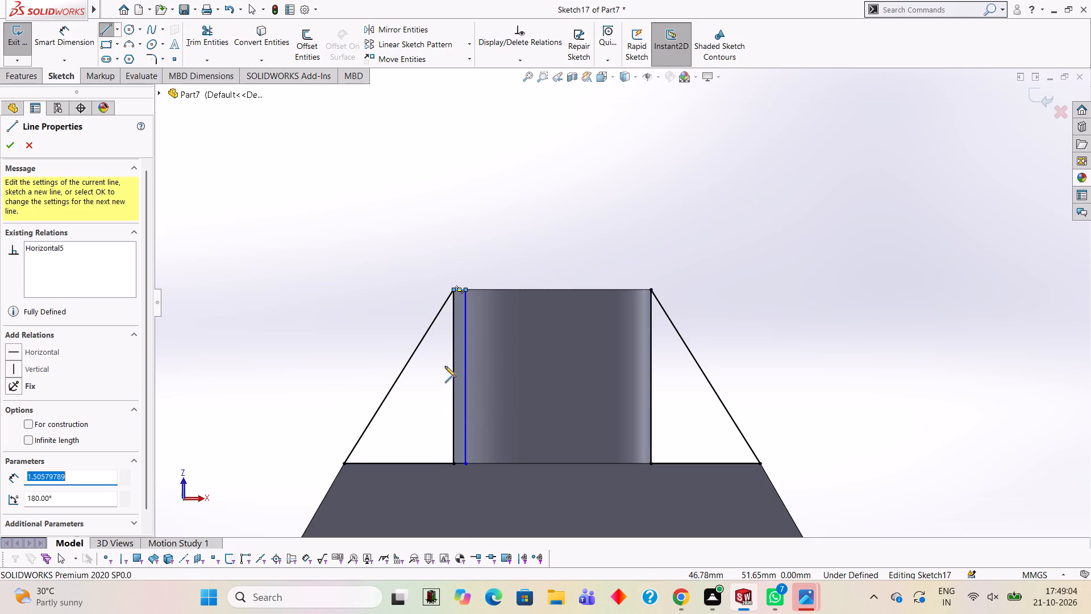
left_click(215, 46)
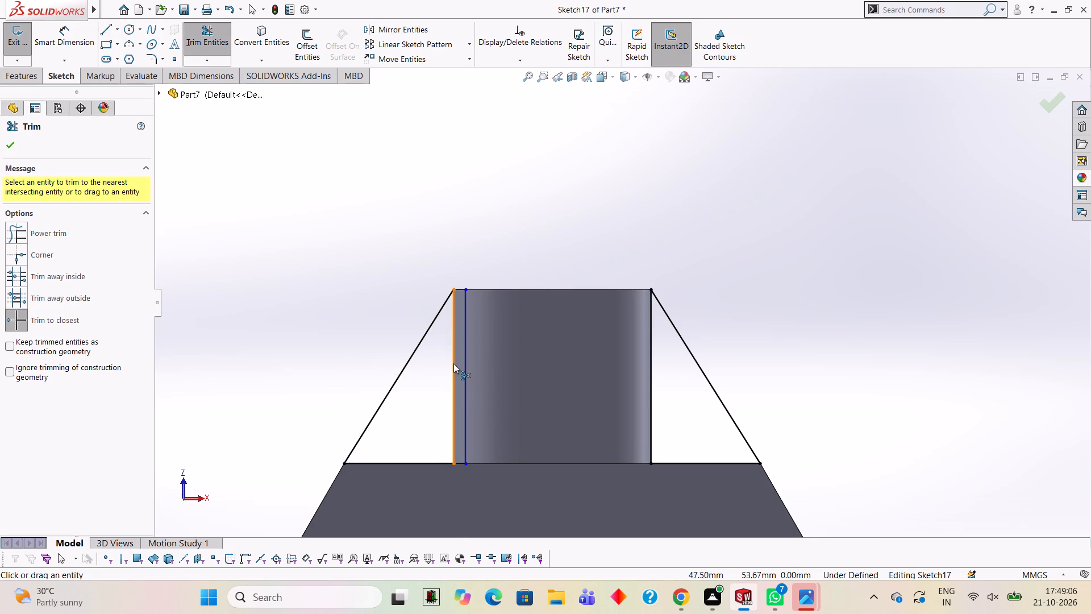
left_click(453, 363)
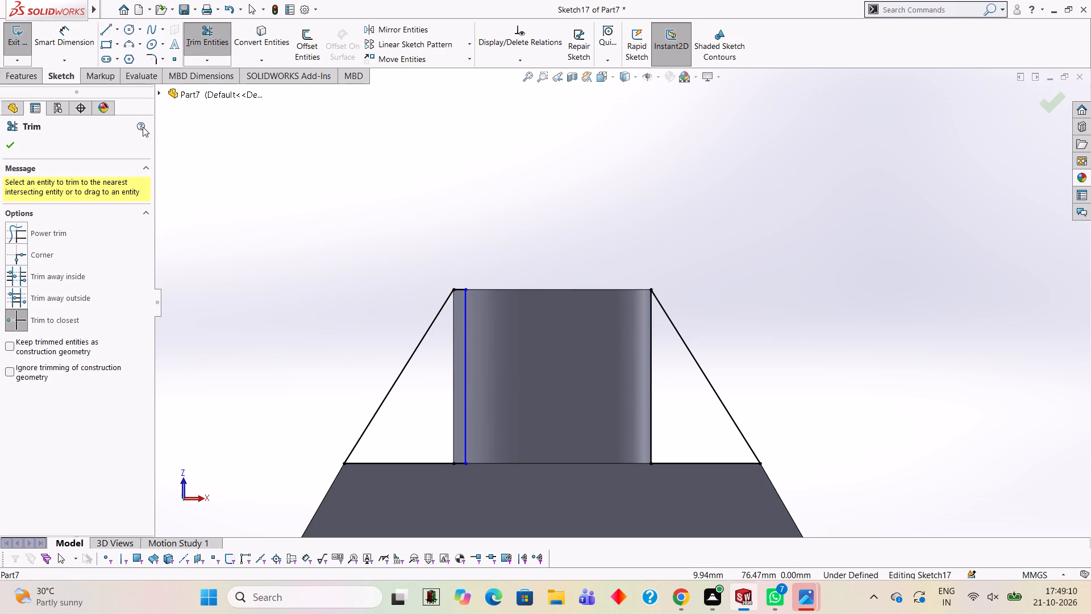
Widen the right triangle about 1.3 mm into the boss with a full-height inner edge, and trim its original inner vertical line.
left_click(110, 26)
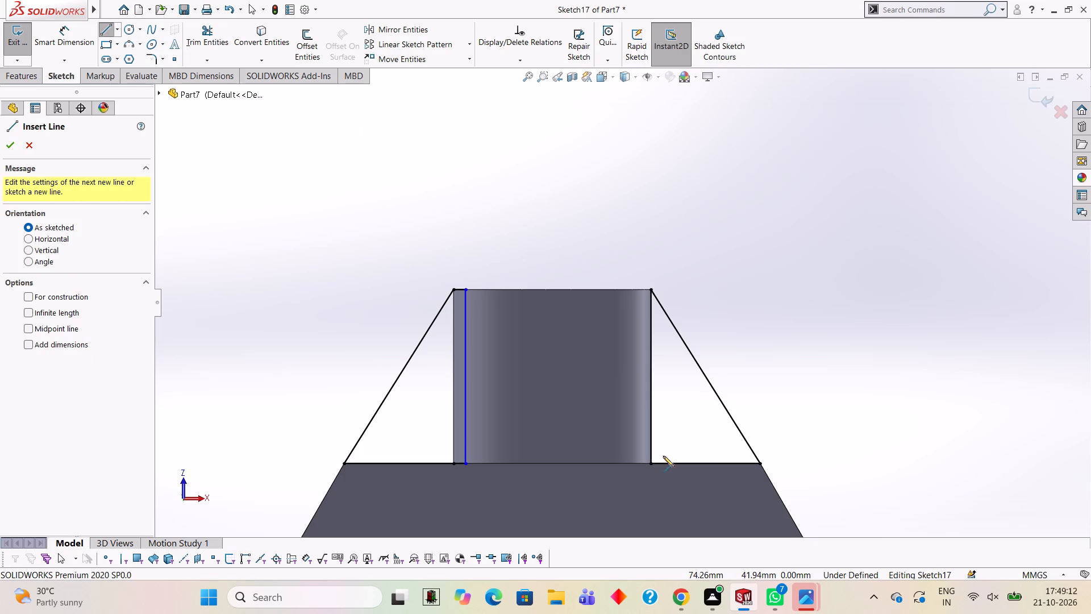
left_click(651, 462)
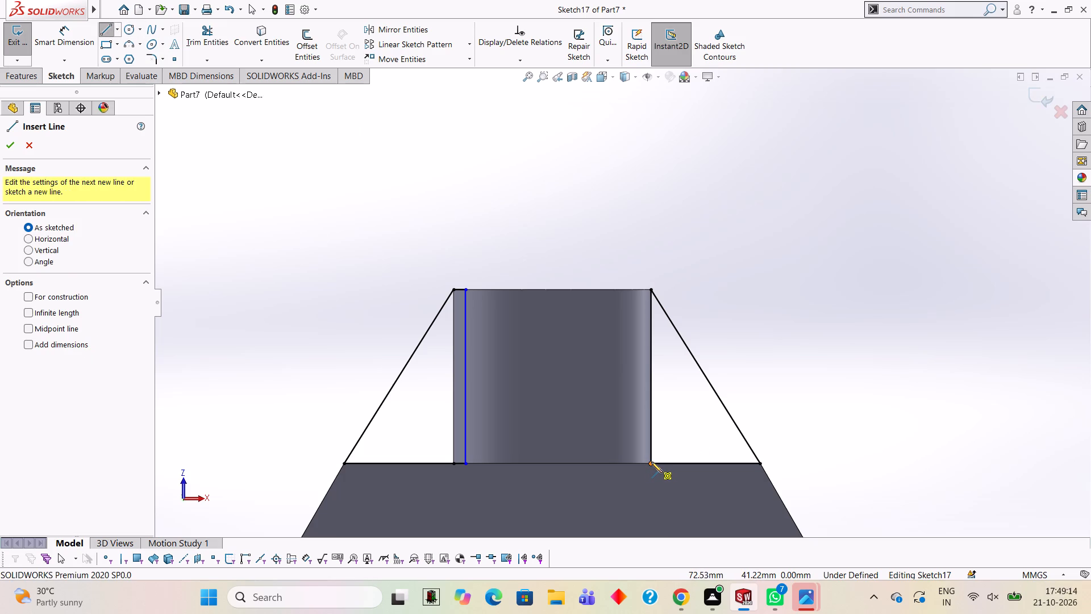
left_click(640, 462)
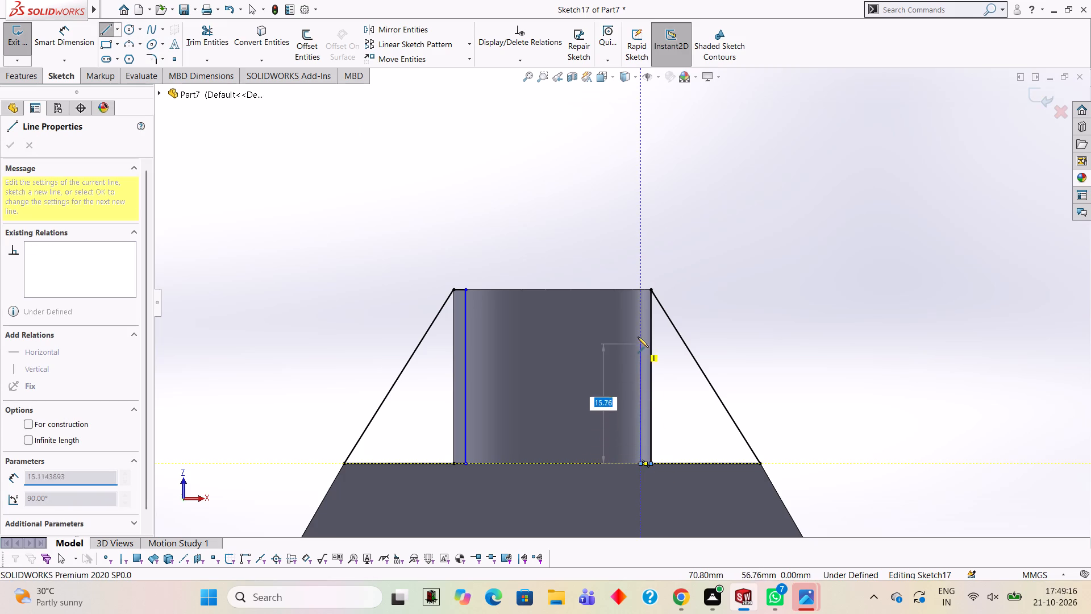
left_click(640, 290)
left_click(651, 289)
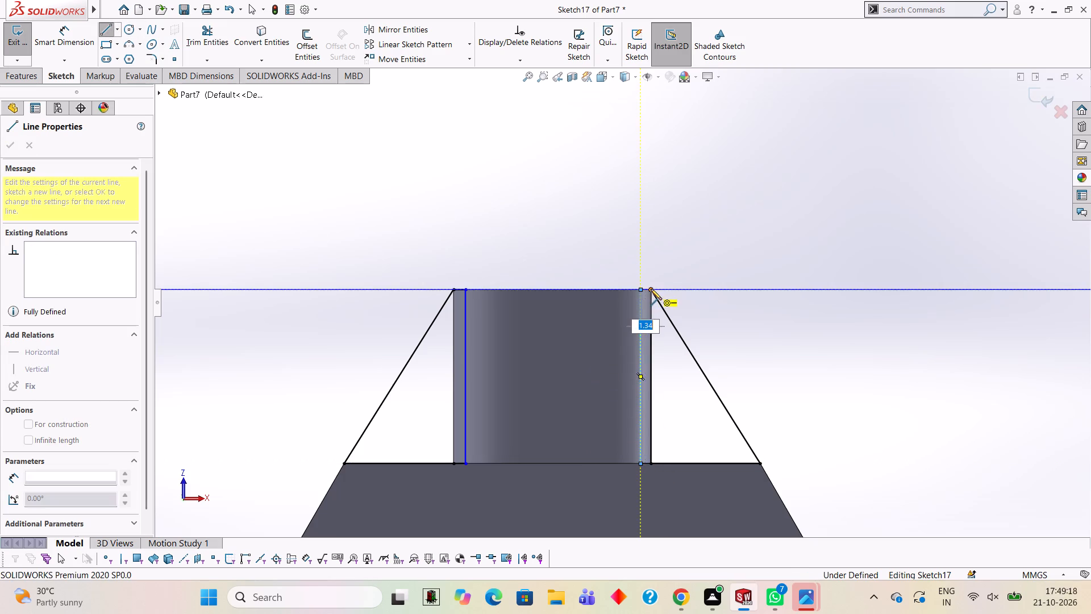
left_click(202, 45)
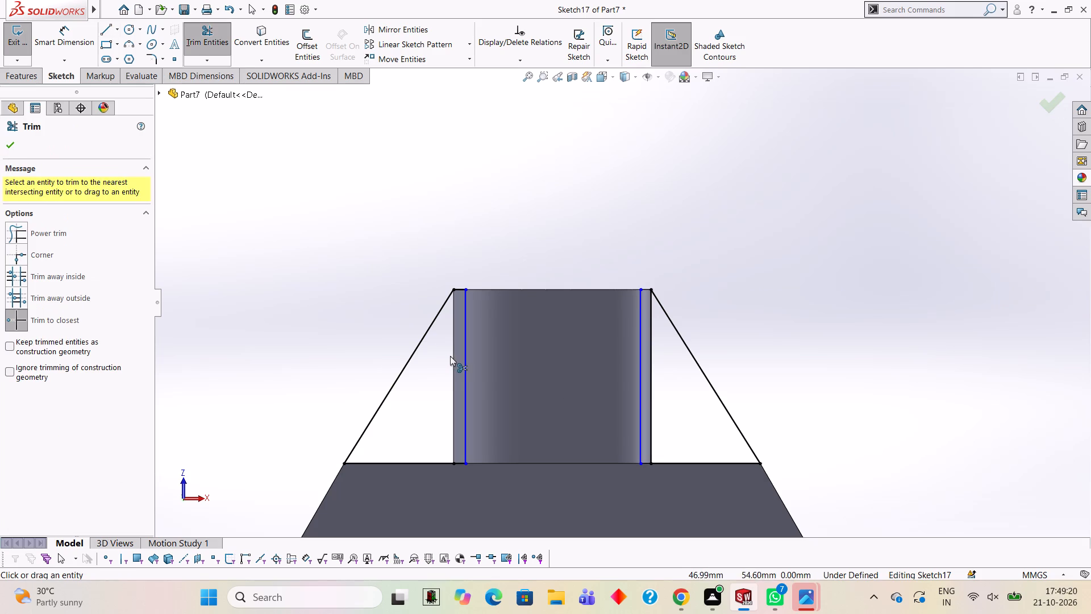
left_click(648, 389)
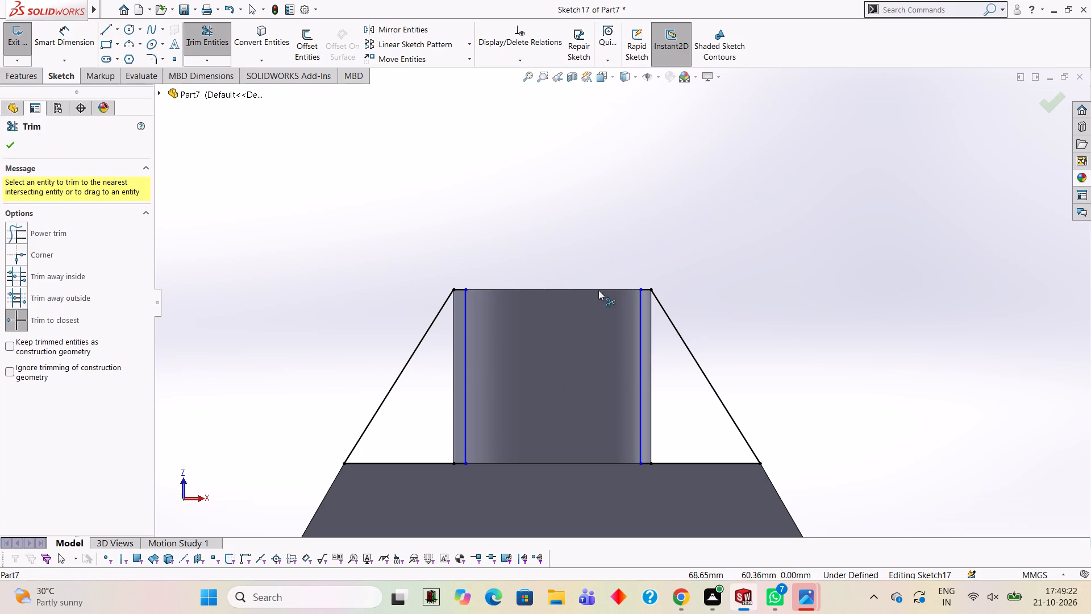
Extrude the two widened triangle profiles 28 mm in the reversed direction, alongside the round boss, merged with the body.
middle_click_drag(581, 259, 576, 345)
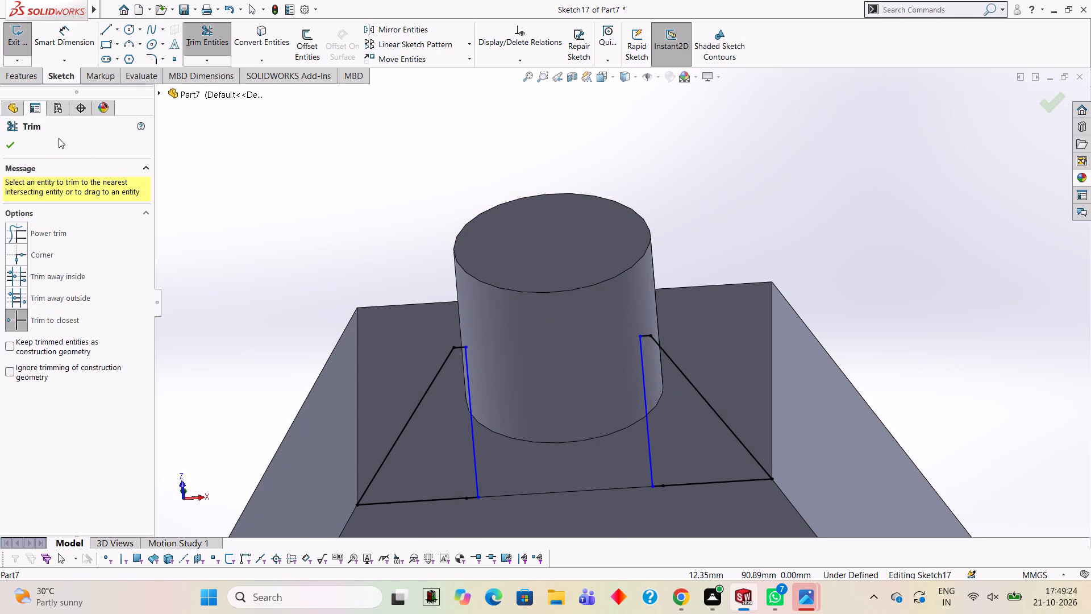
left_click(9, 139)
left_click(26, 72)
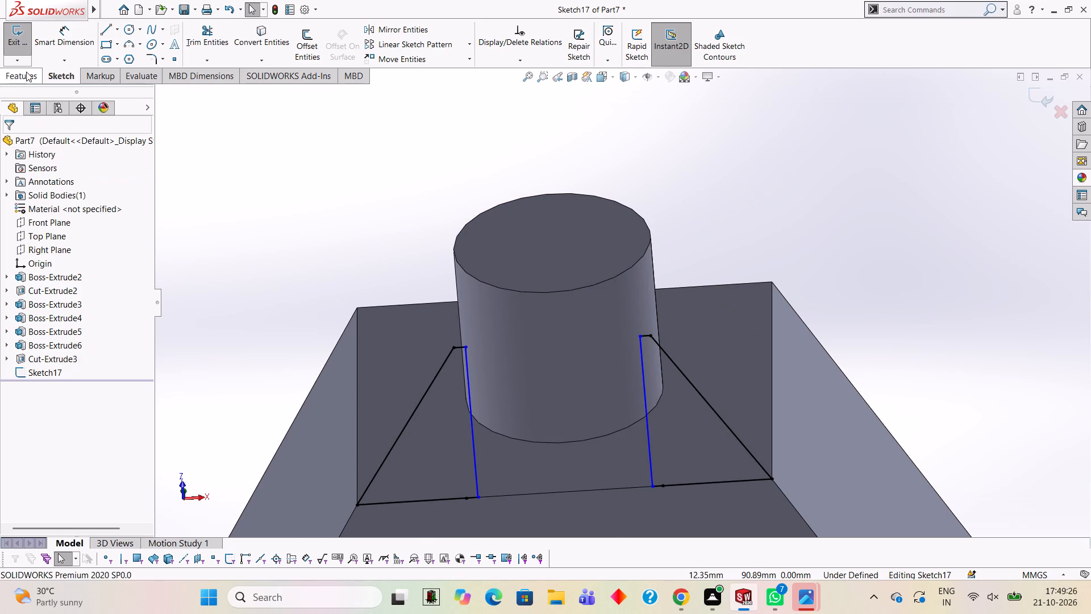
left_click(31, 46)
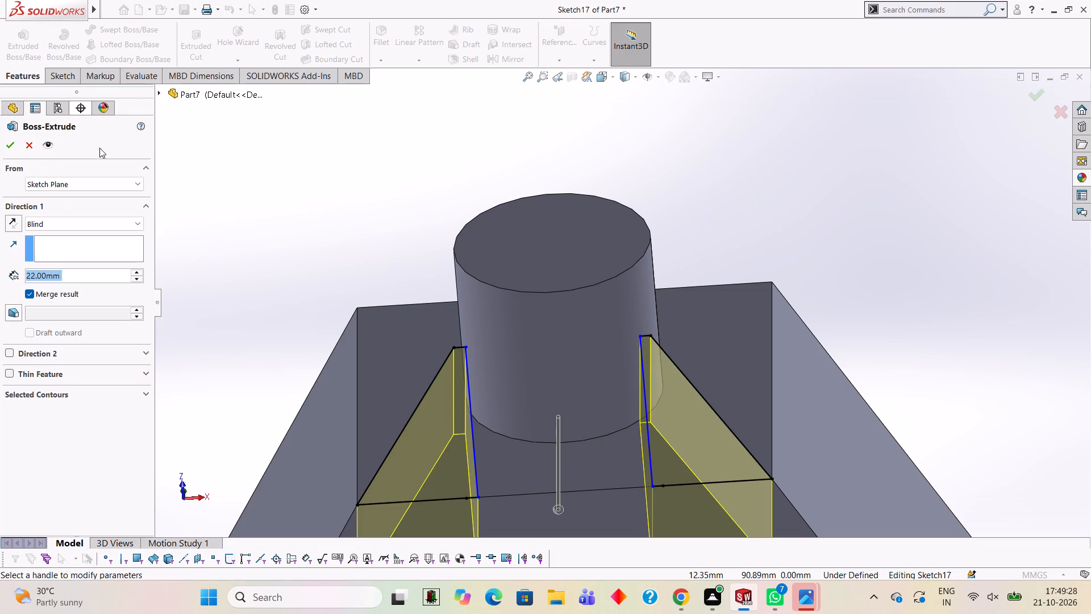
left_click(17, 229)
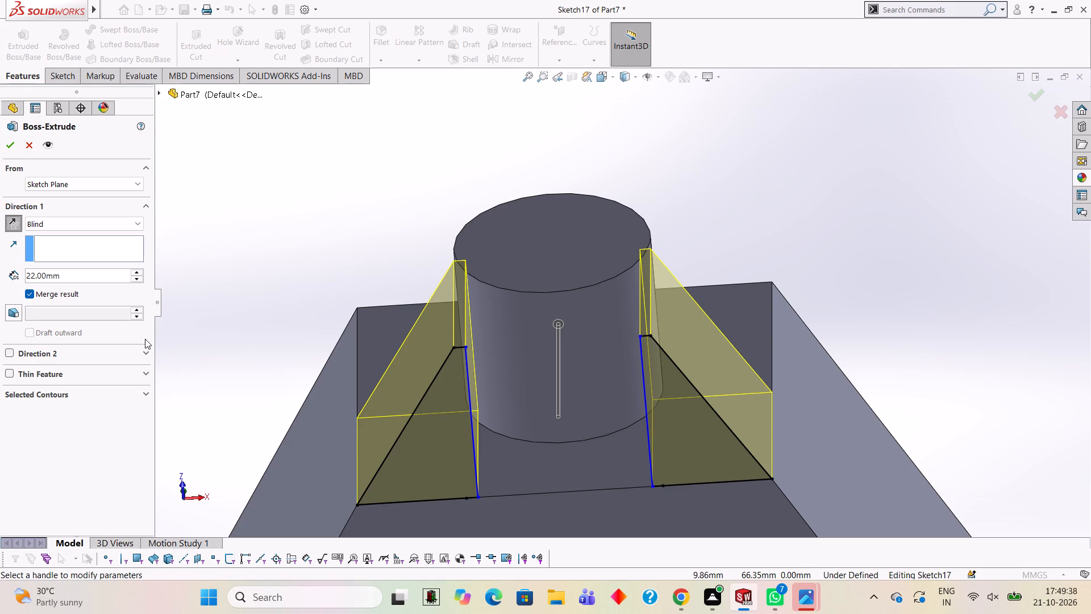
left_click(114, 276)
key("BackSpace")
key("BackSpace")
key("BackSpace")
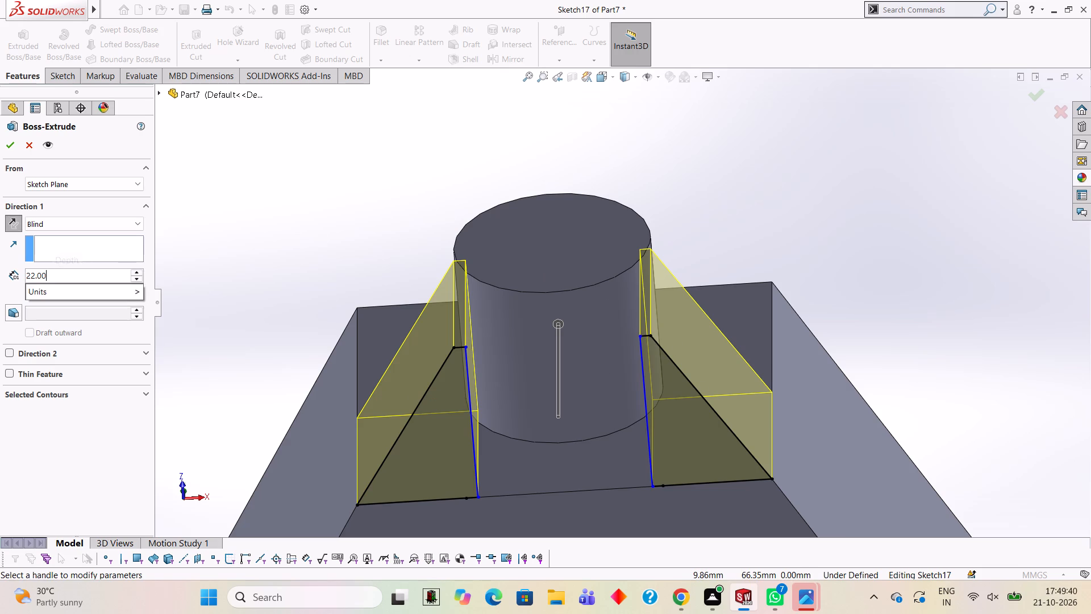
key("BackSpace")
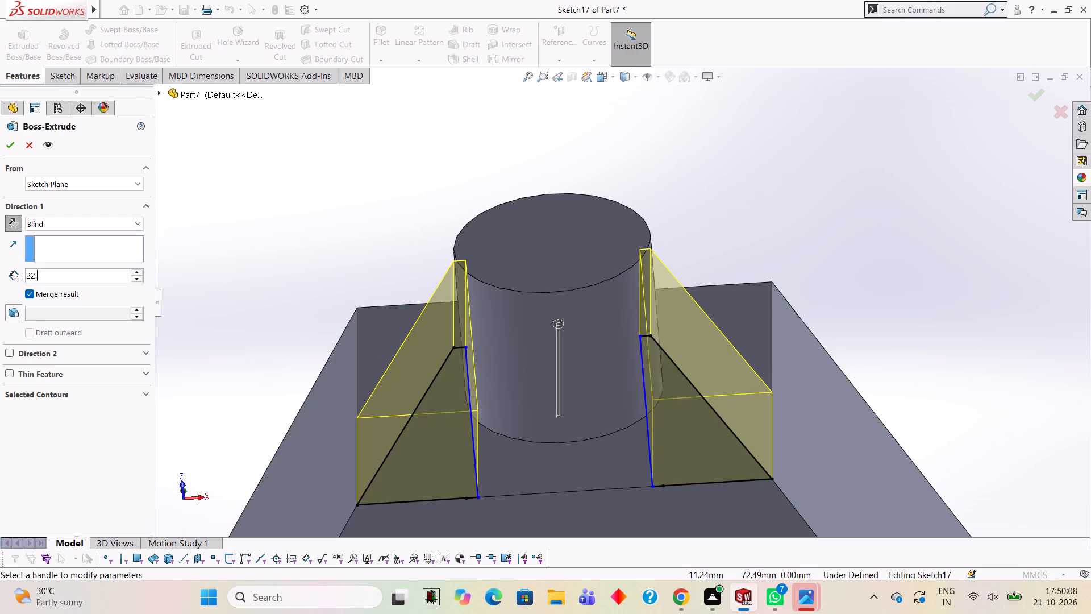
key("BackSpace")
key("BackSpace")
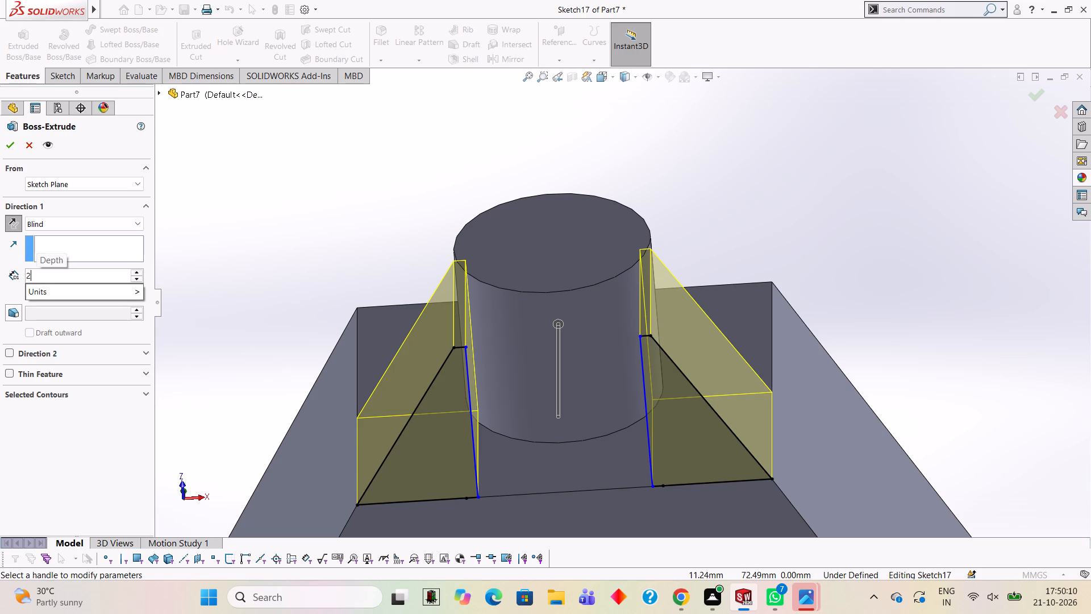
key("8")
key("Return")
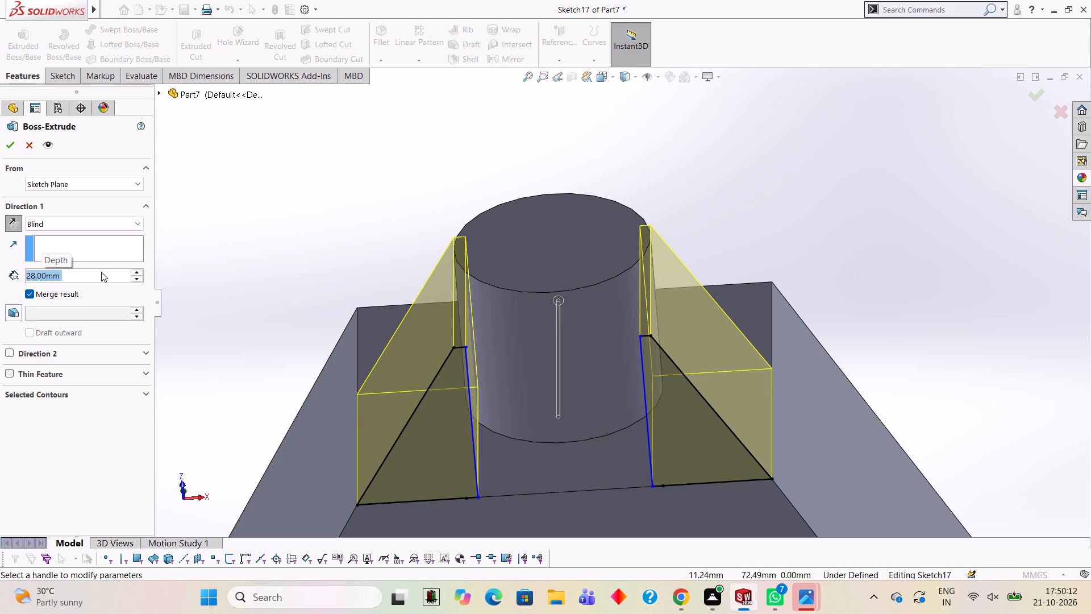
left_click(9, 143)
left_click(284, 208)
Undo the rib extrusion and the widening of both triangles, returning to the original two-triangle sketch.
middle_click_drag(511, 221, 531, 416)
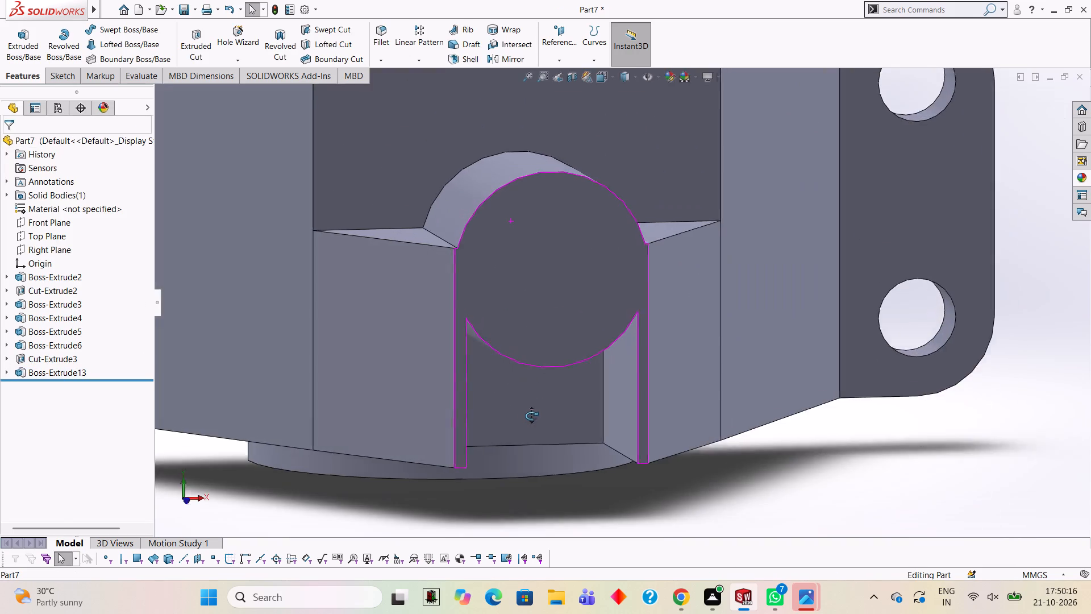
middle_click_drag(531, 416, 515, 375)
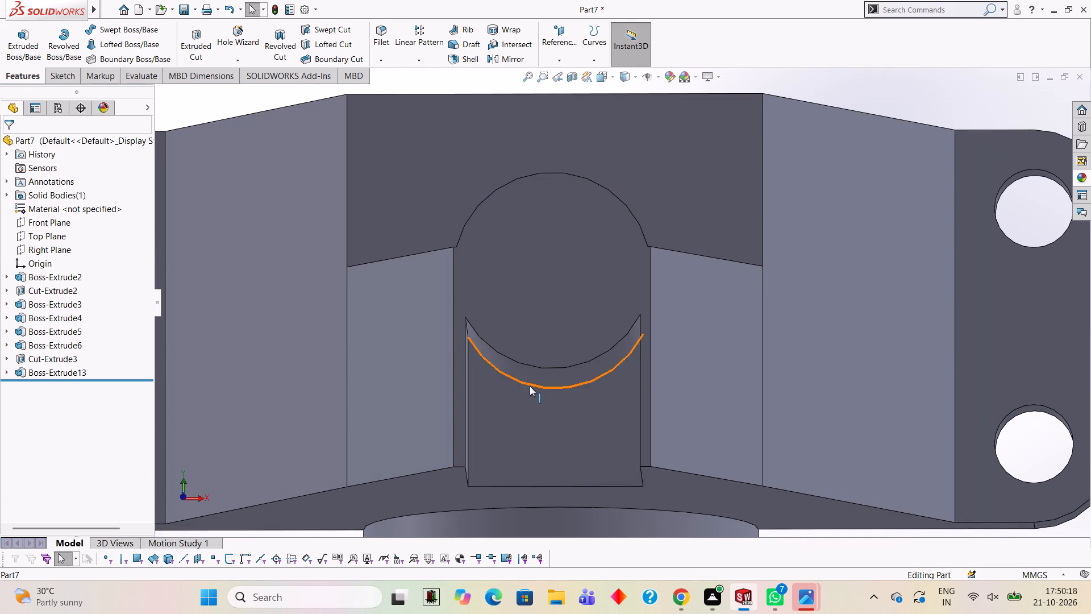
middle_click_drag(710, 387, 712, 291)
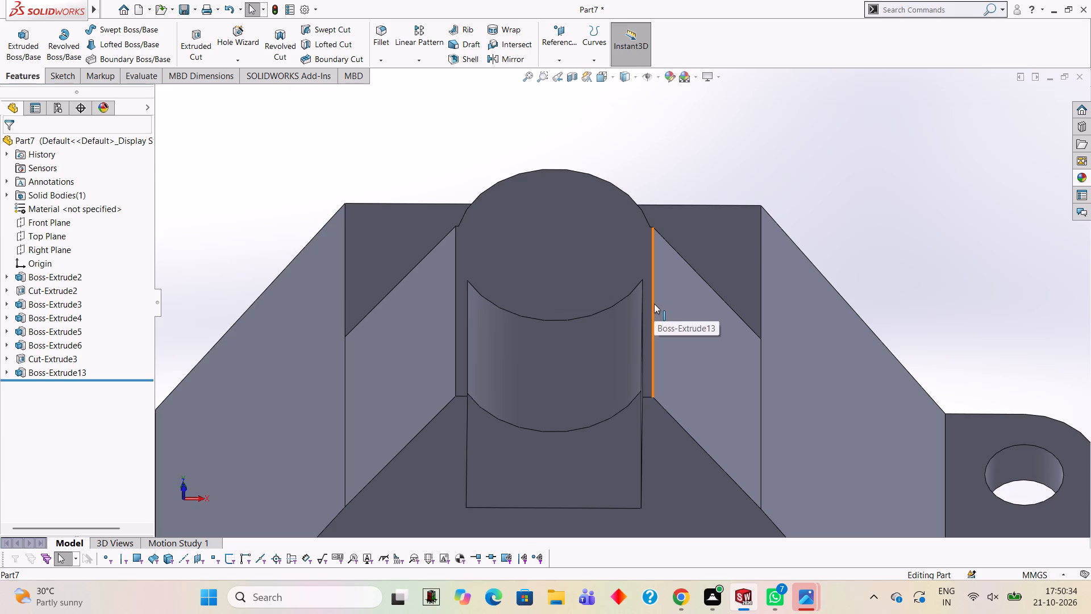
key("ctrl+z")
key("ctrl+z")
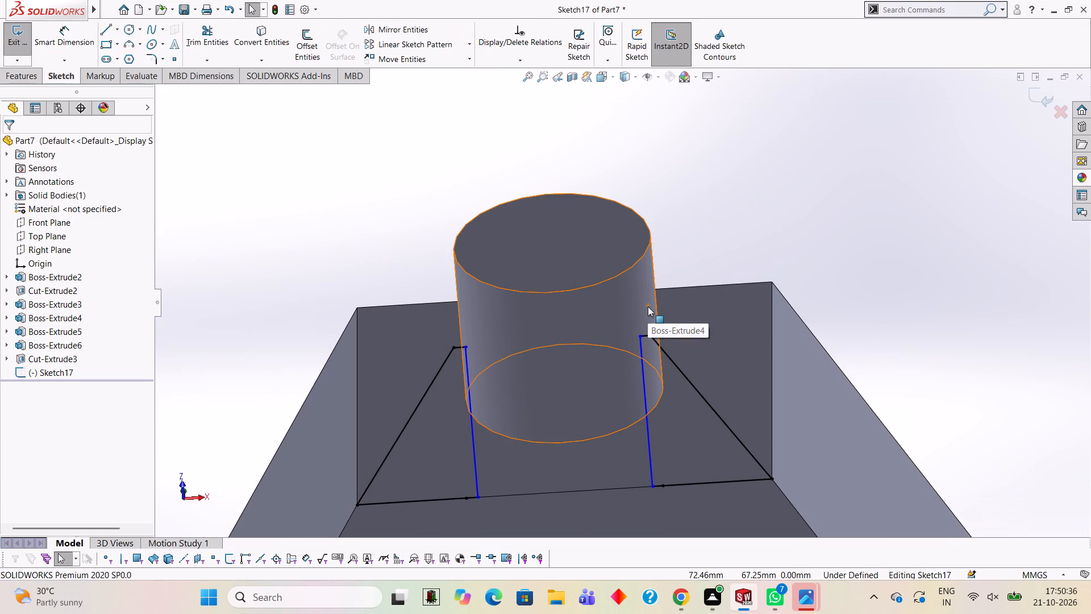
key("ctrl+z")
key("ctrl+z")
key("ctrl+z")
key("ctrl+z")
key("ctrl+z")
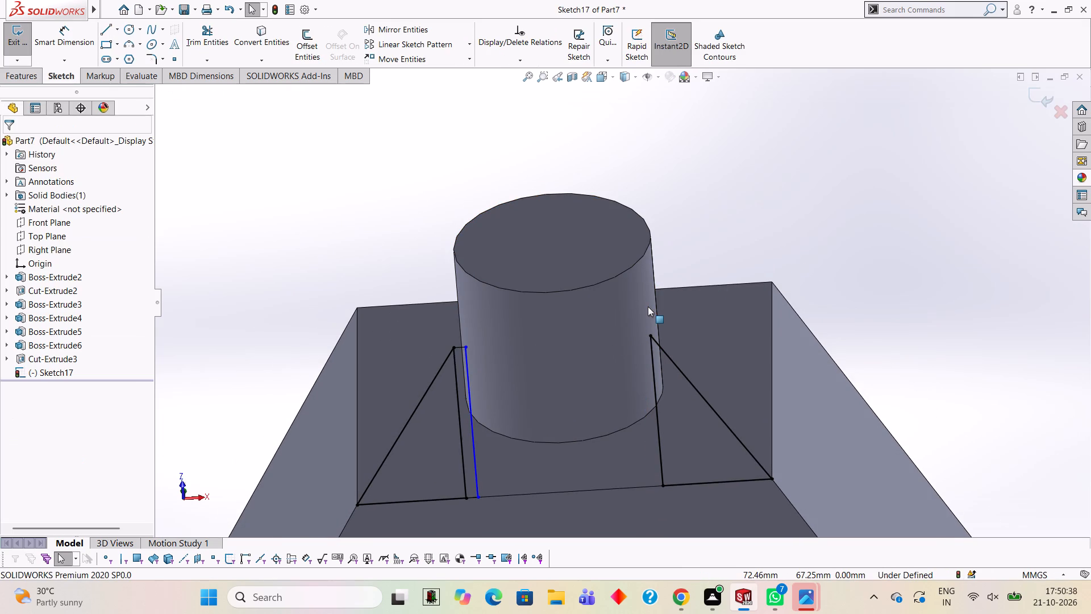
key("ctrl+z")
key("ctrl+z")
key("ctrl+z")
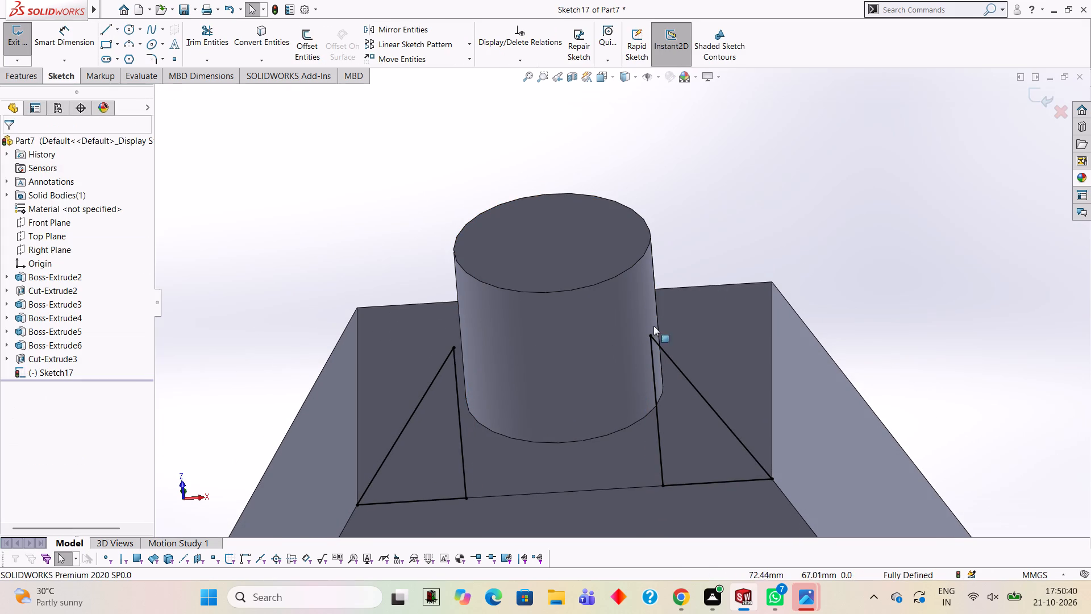
Extrude the two original triangles 28 mm in the reversed direction as side ribs beside the round boss.
left_click(31, 76)
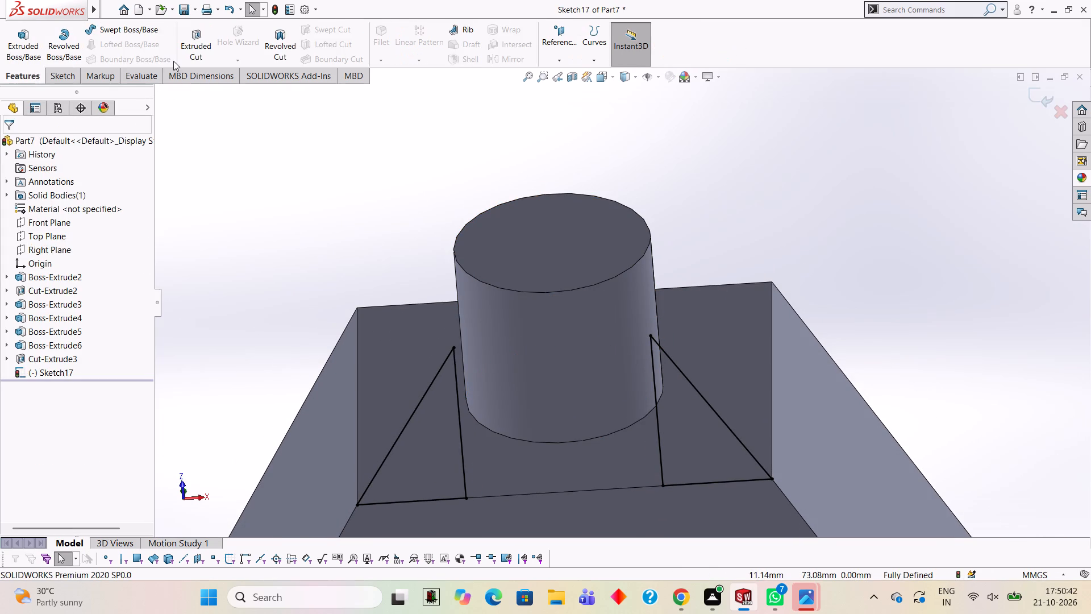
left_click(27, 36)
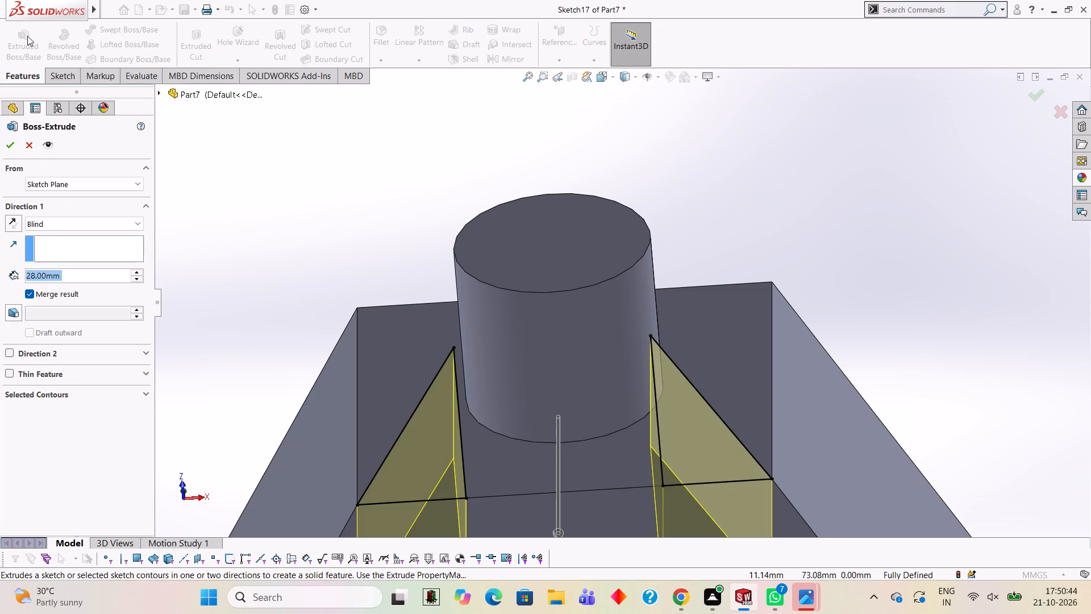
left_click(6, 224)
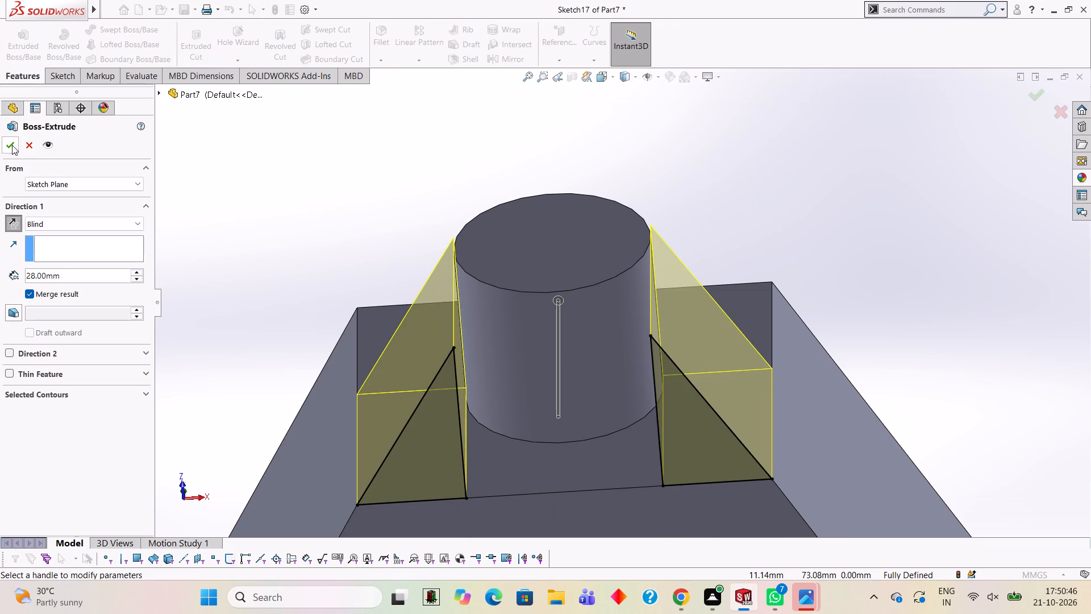
left_click(9, 145)
left_click(42, 298)
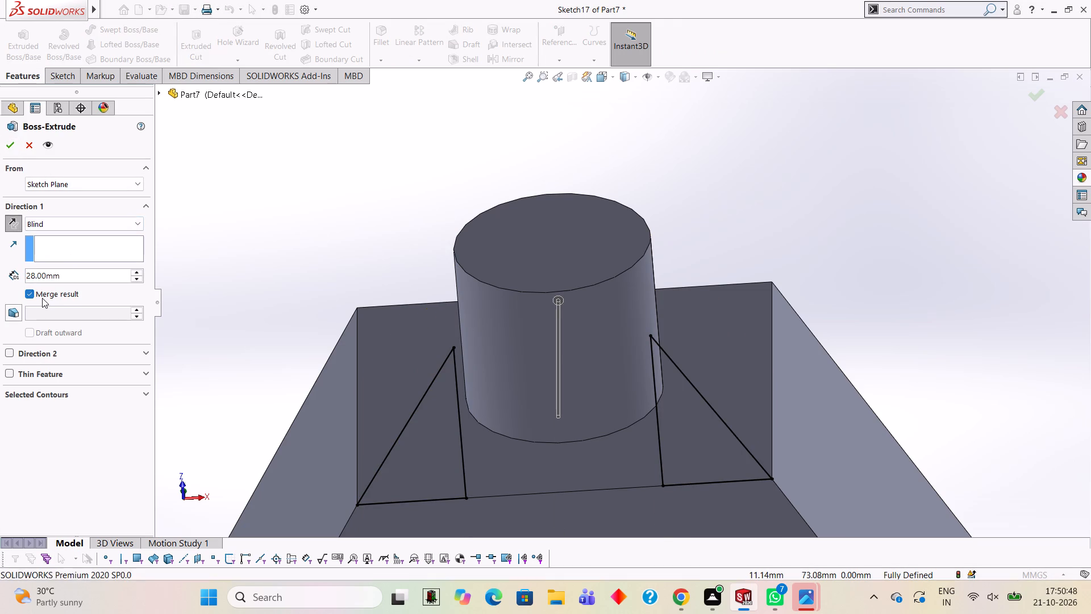
left_click(15, 142)
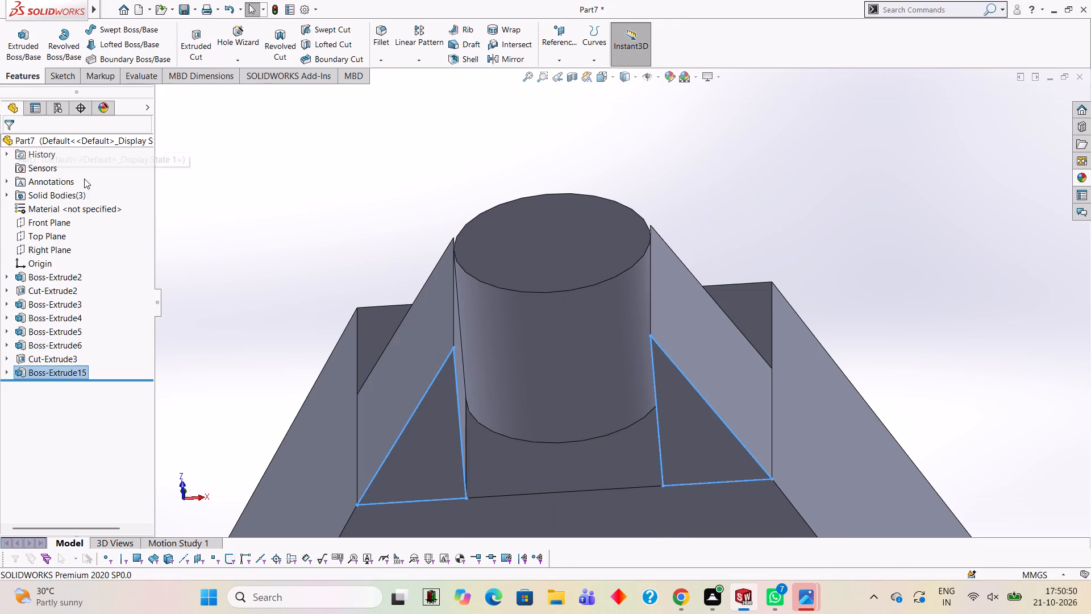
left_click(231, 182)
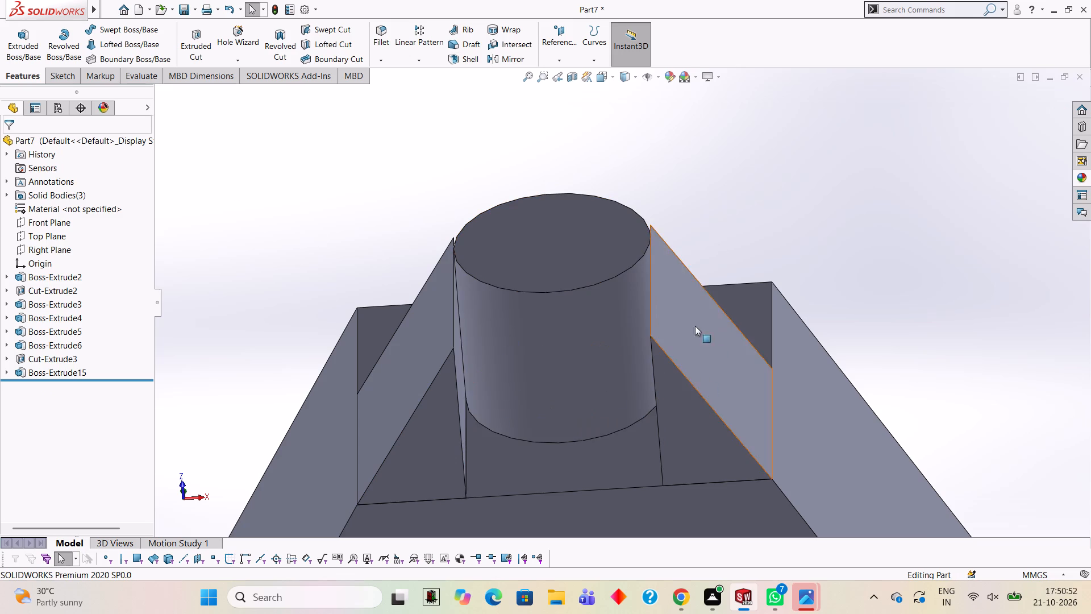
Start a sketch on the left rib's triangular front face and trace its 13.7 mm base and 22 mm inner edge with lines.
middle_click_drag(698, 337, 693, 275)
left_click(425, 430)
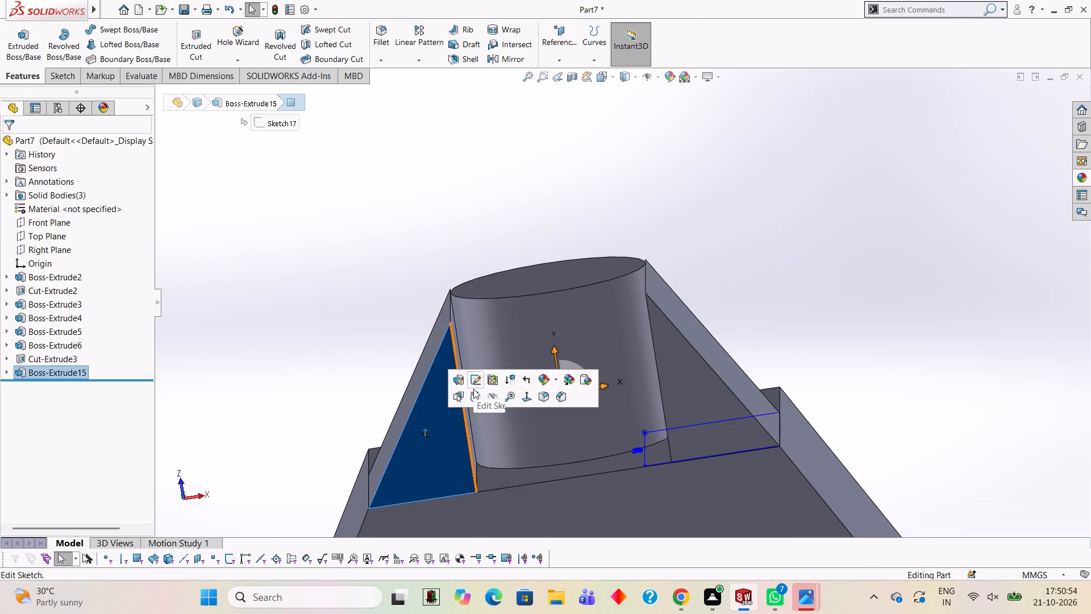
left_click(474, 394)
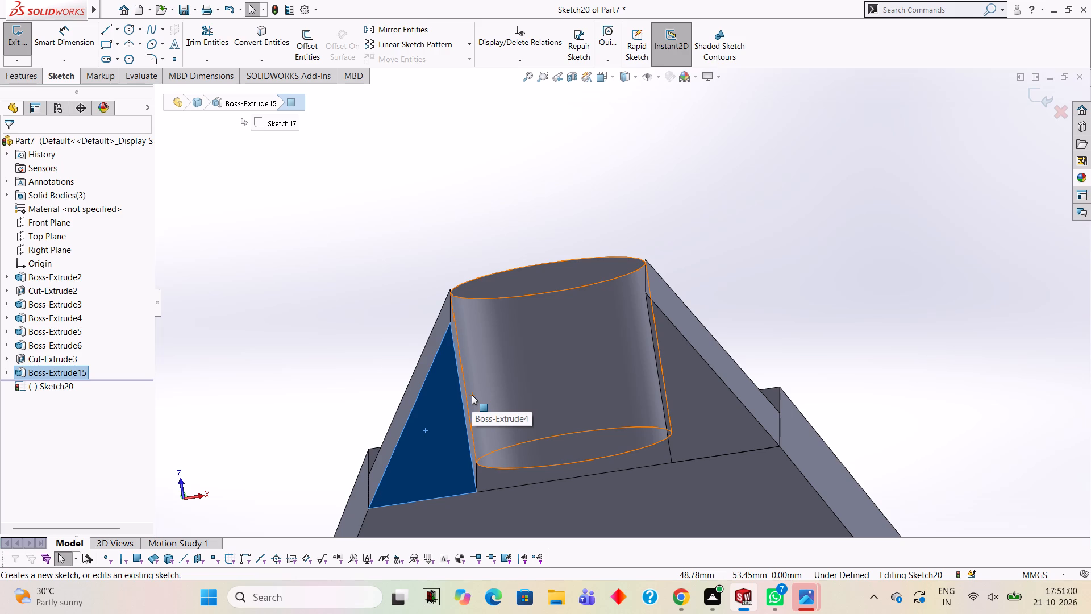
key("ctrl+8")
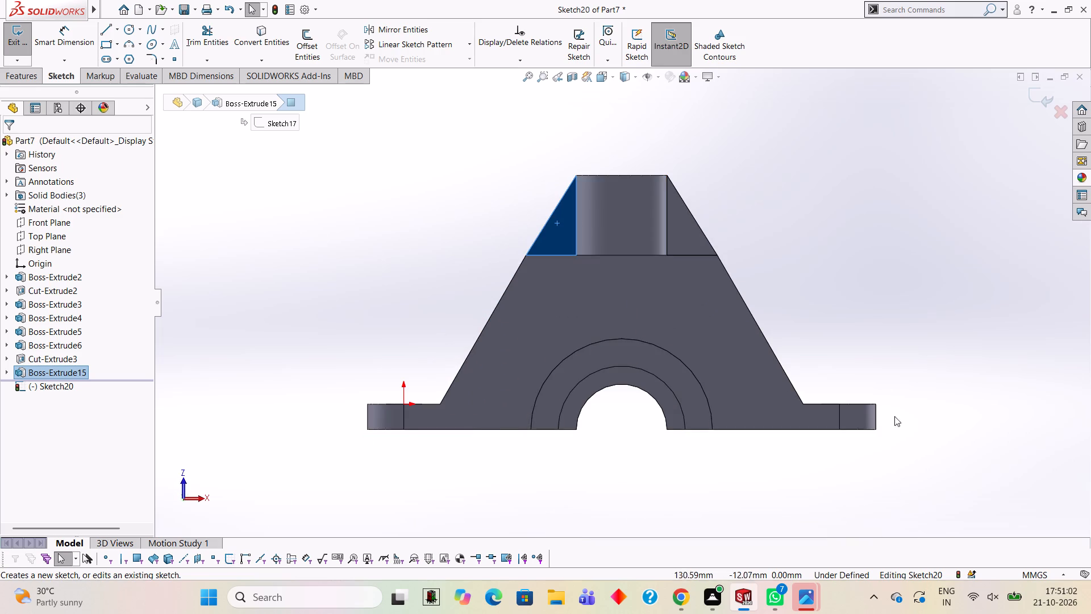
scroll(831, 339, "down", 2)
scroll(730, 293, "up", 3)
scroll(708, 287, "down", 3)
scroll(513, 226, "up", 2)
scroll(514, 210, "down", 2)
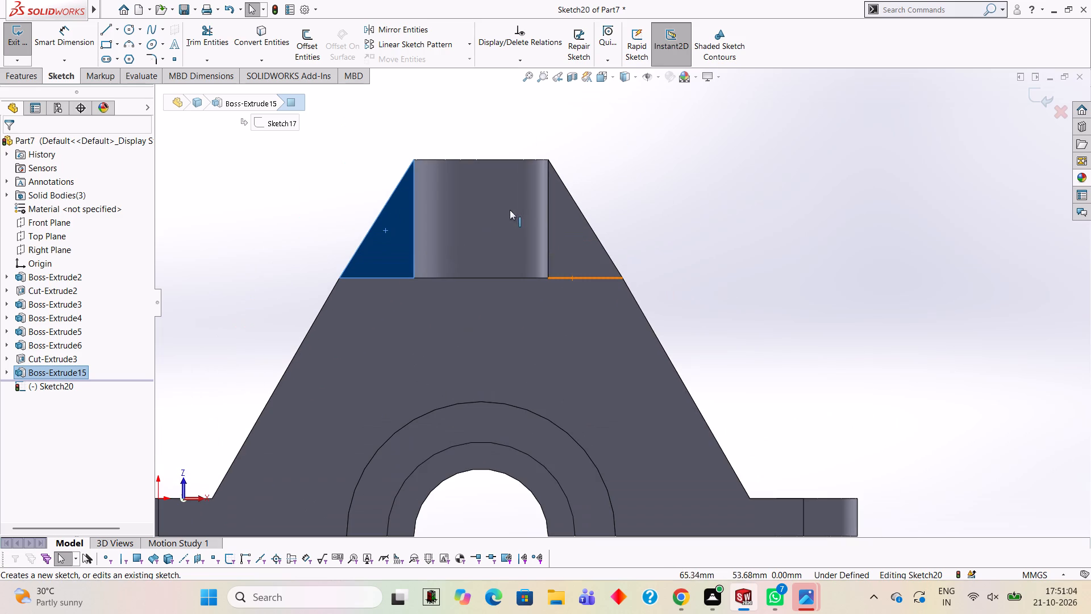
left_click(104, 31)
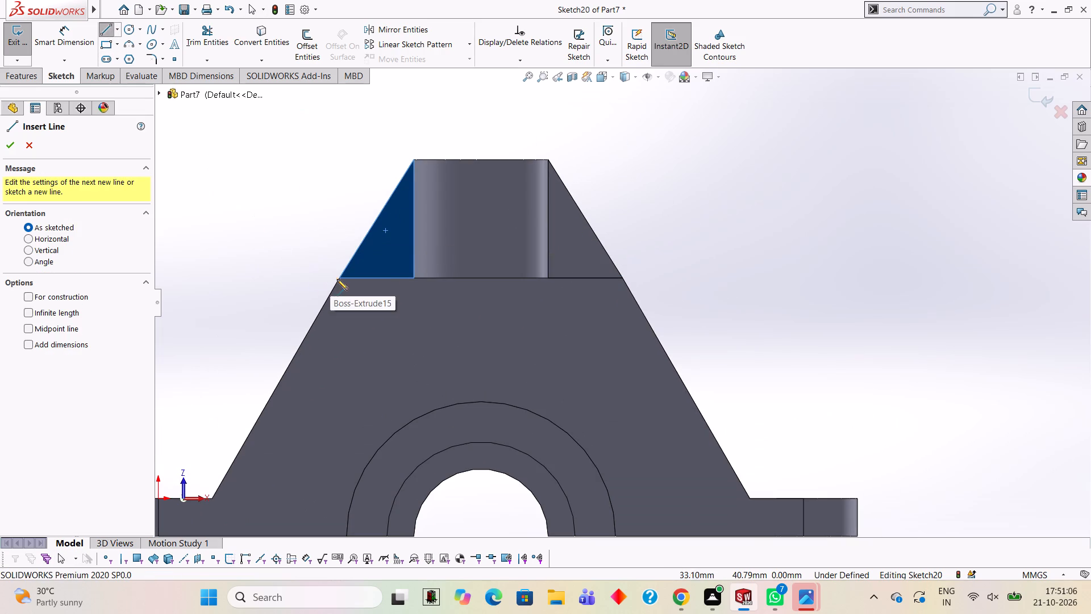
left_click(339, 279)
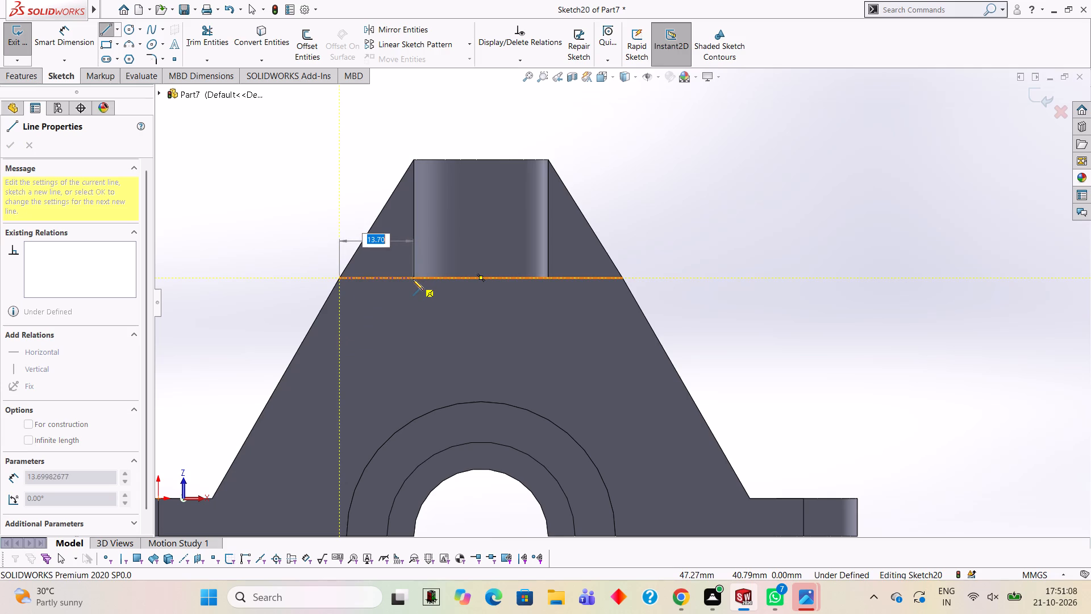
left_click(413, 279)
left_click(413, 159)
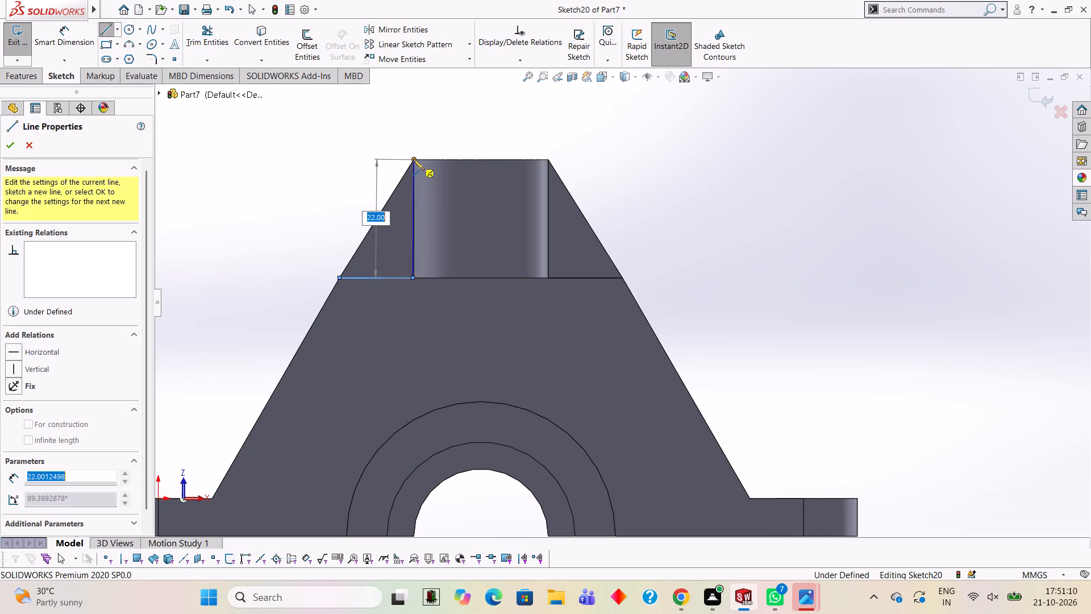
Close the left rib's triangle with a line along its sloping outer edge.
left_click(336, 277)
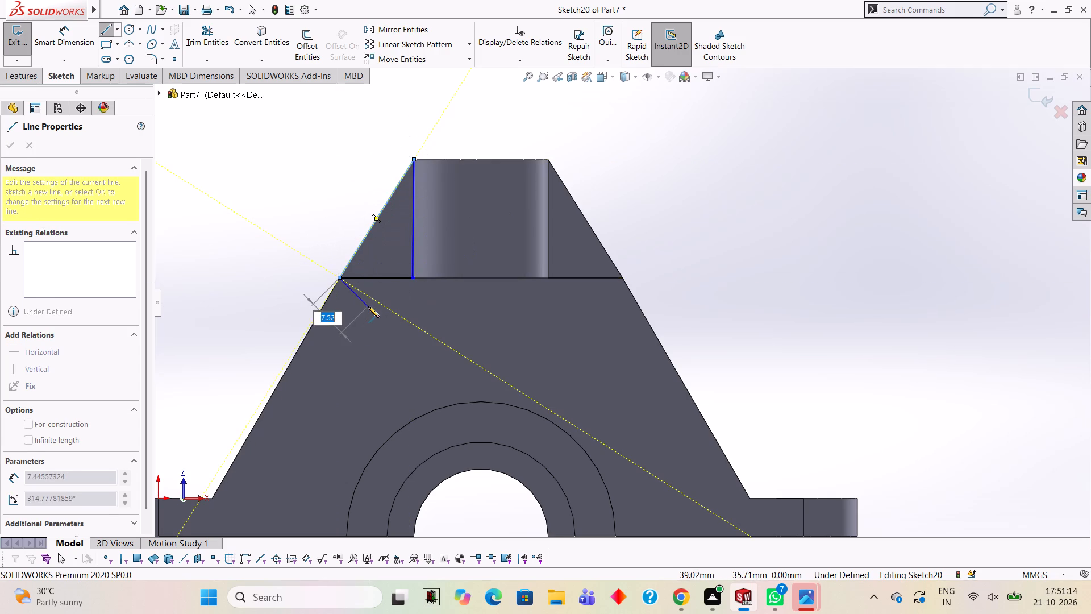
key("Escape")
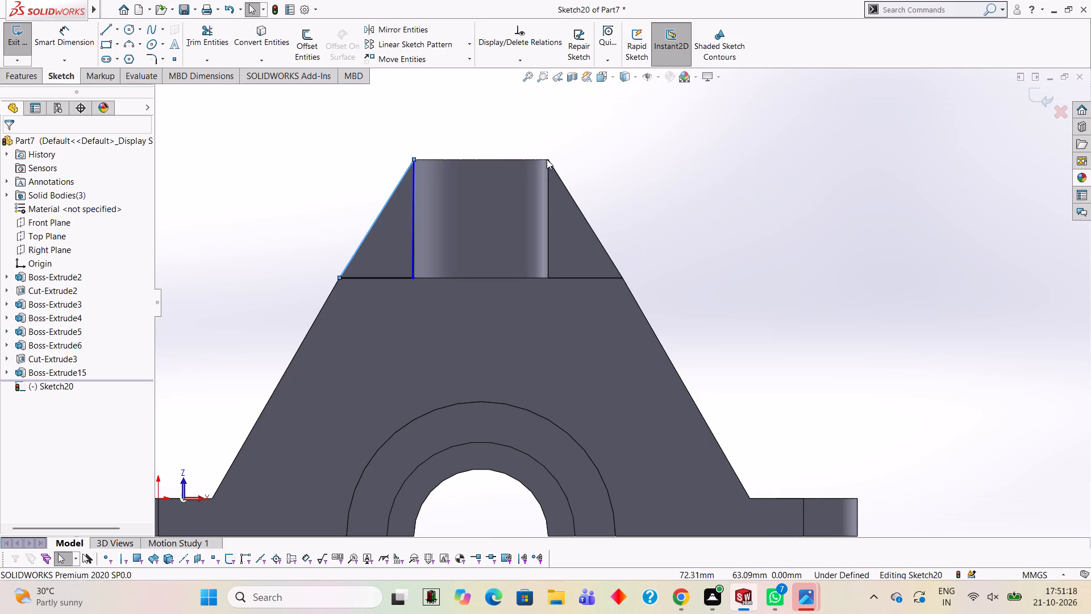
Trace the right rib's triangle in the same sketch: base, sloping outer edge and 22 mm vertical inner edge.
left_click(548, 277)
key("Escape")
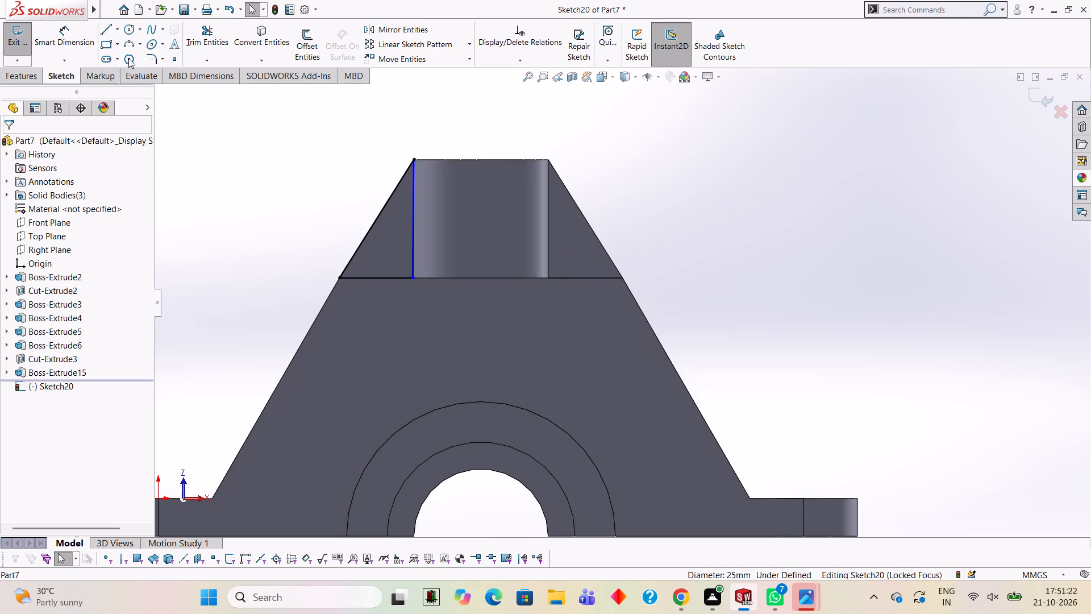
left_click(103, 30)
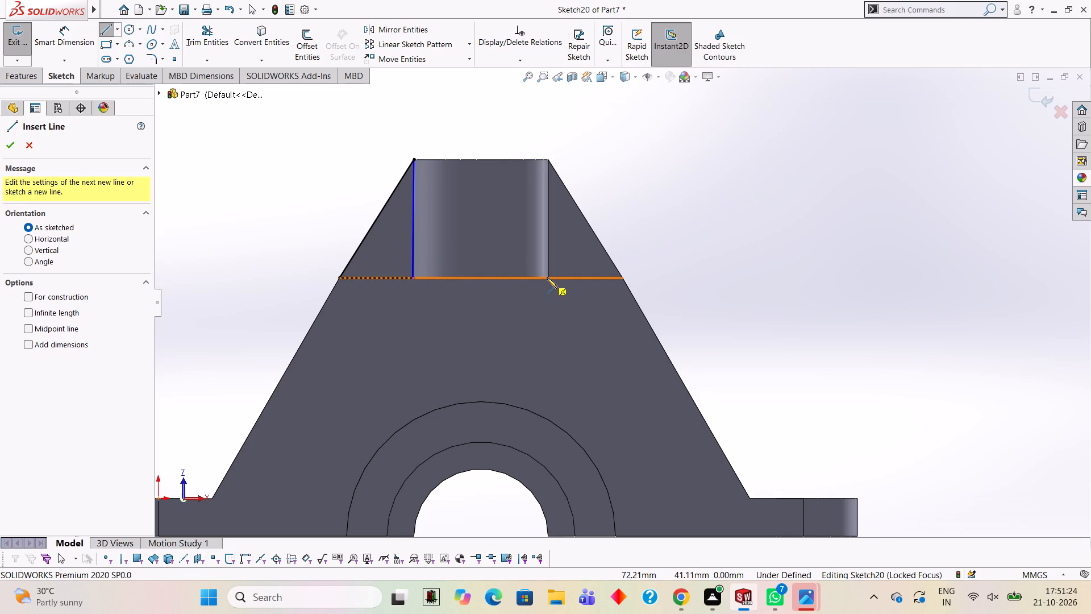
left_click(548, 278)
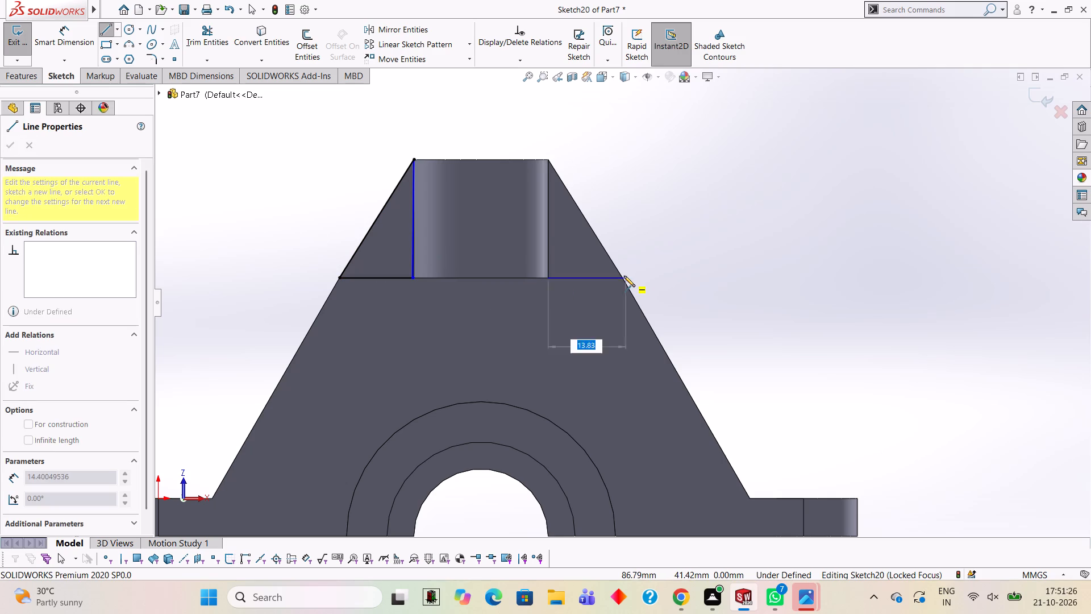
left_click(623, 277)
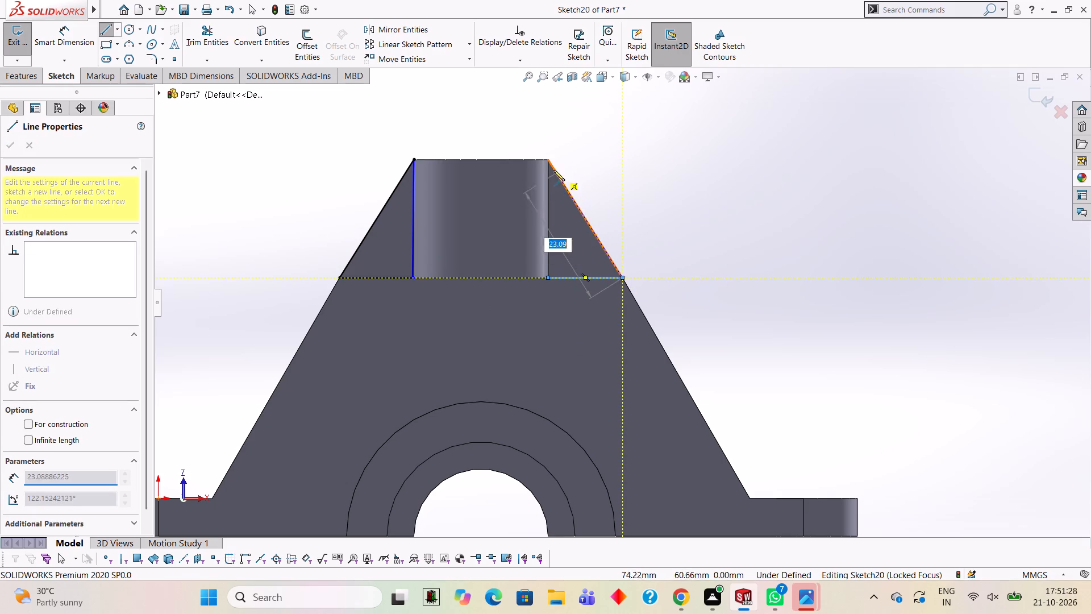
left_click(548, 158)
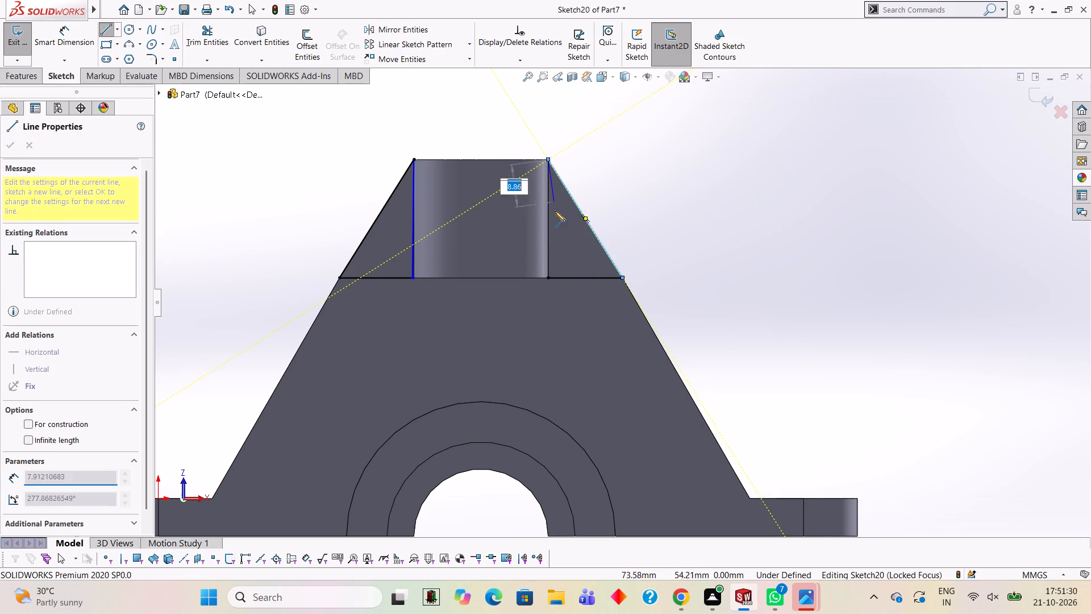
left_click(547, 276)
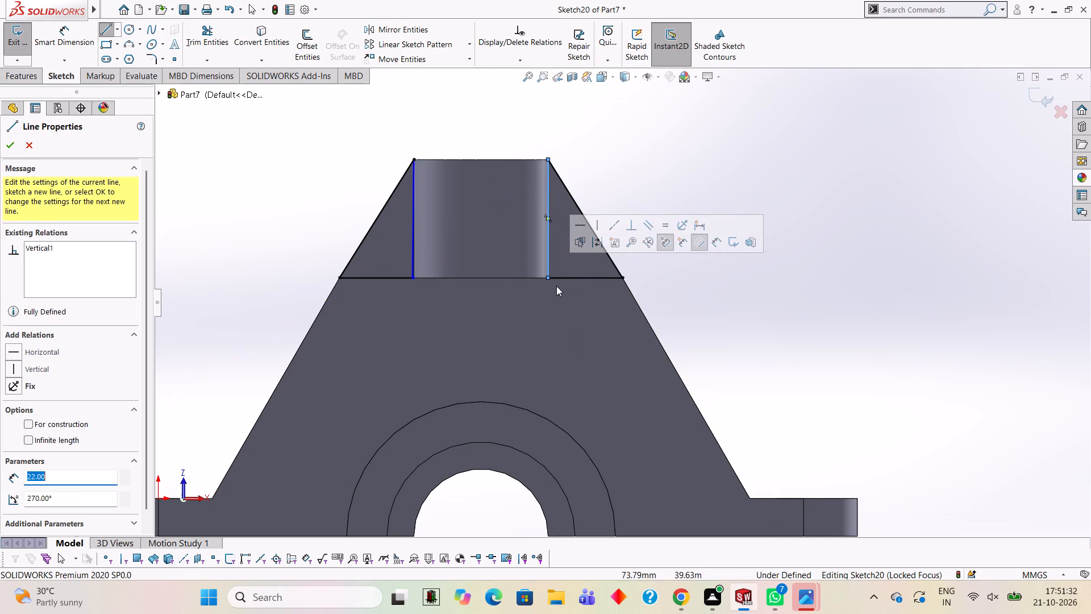
key("Escape")
scroll(543, 259, "down", 11)
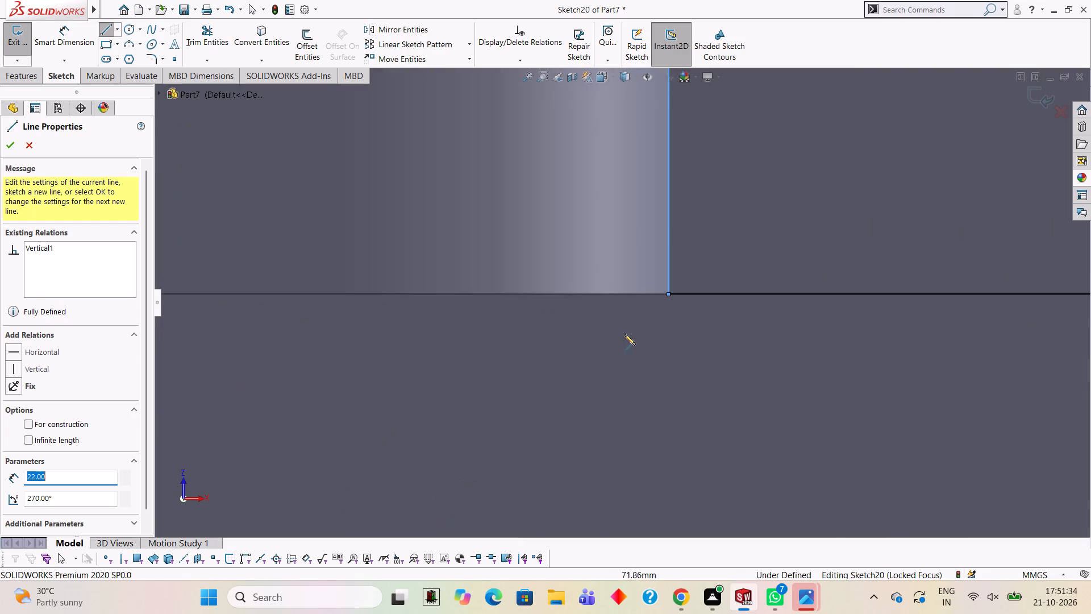
scroll(624, 334, "down", 13)
scroll(722, 246, "up", 20)
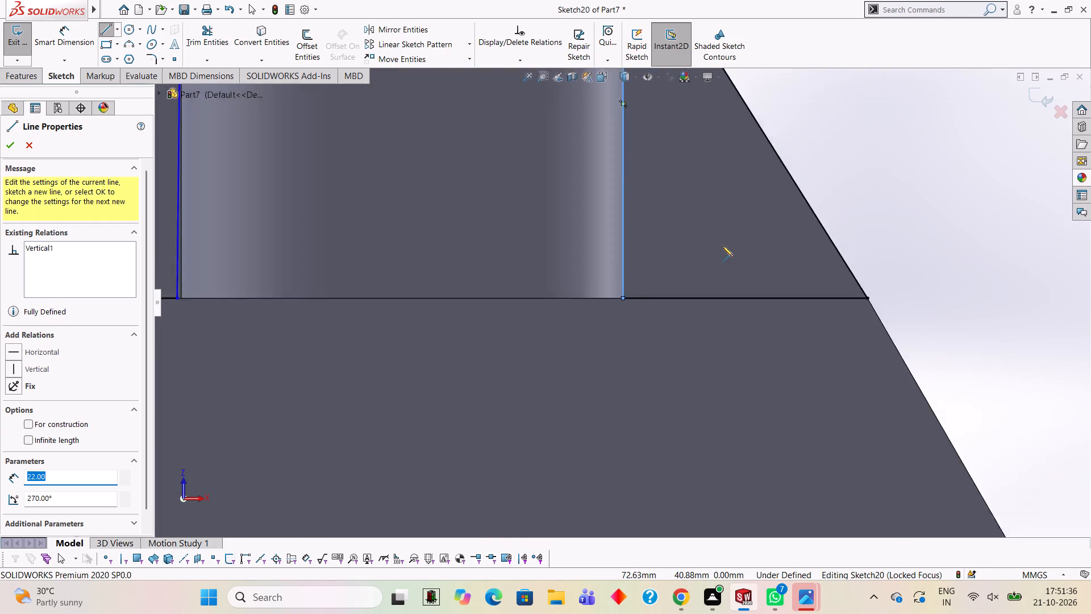
scroll(722, 246, "up", 10)
scroll(653, 251, "down", 5)
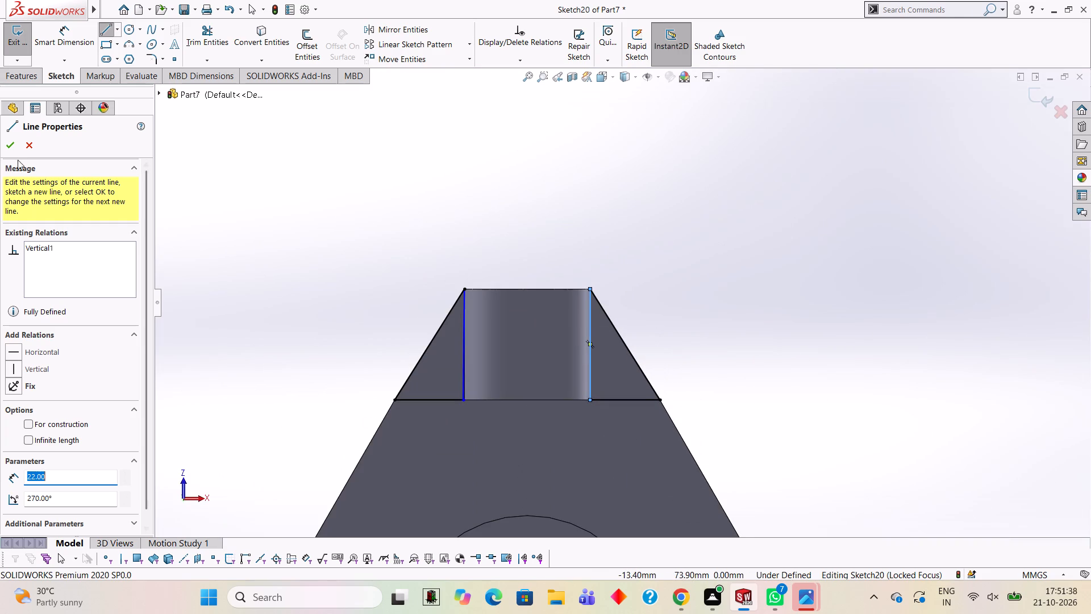
left_click(9, 143)
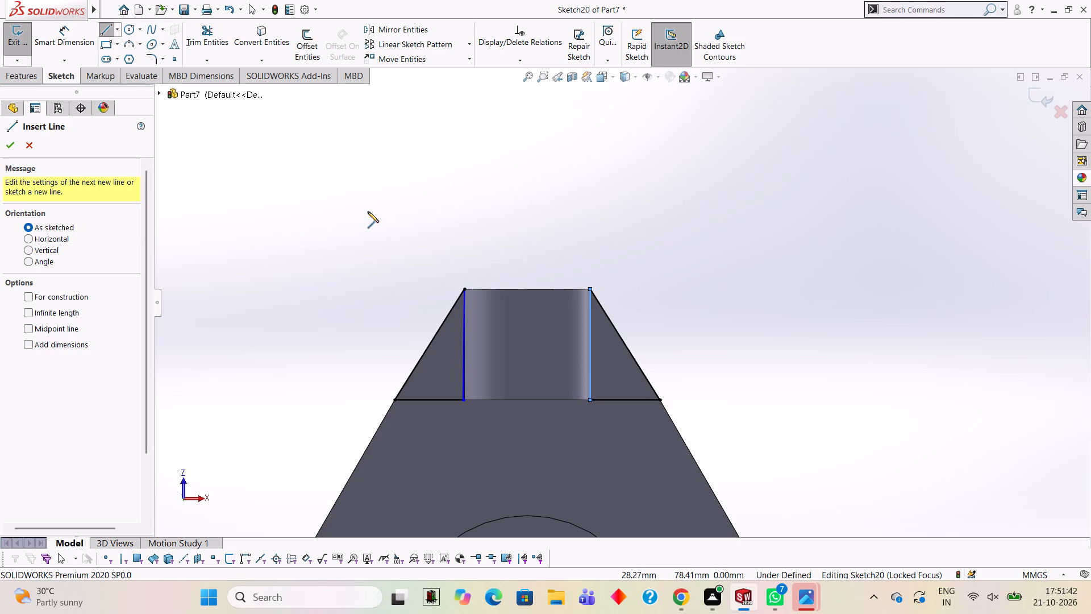
left_click(9, 144)
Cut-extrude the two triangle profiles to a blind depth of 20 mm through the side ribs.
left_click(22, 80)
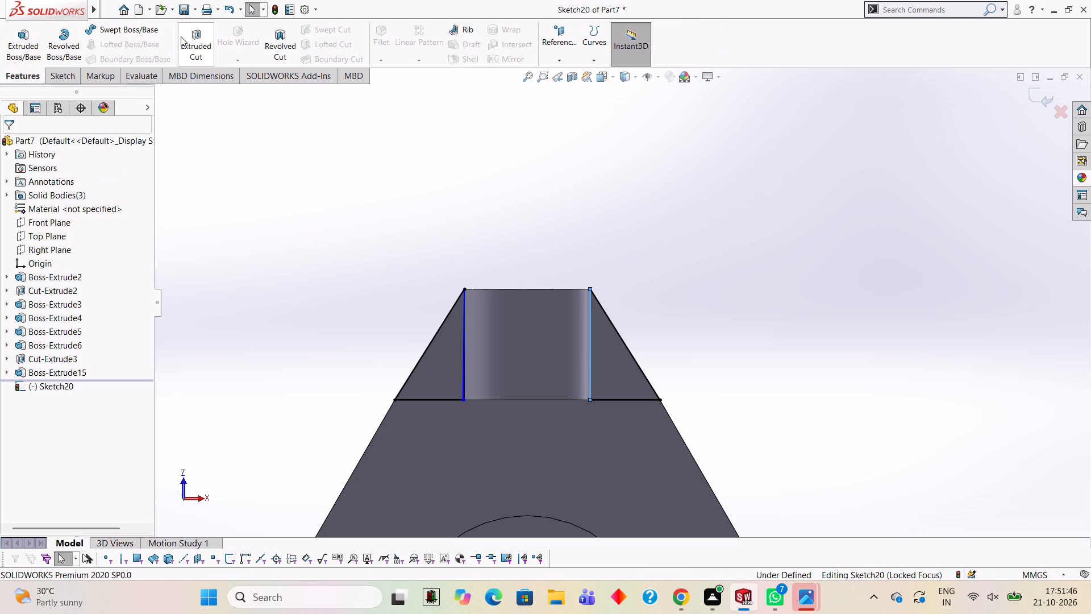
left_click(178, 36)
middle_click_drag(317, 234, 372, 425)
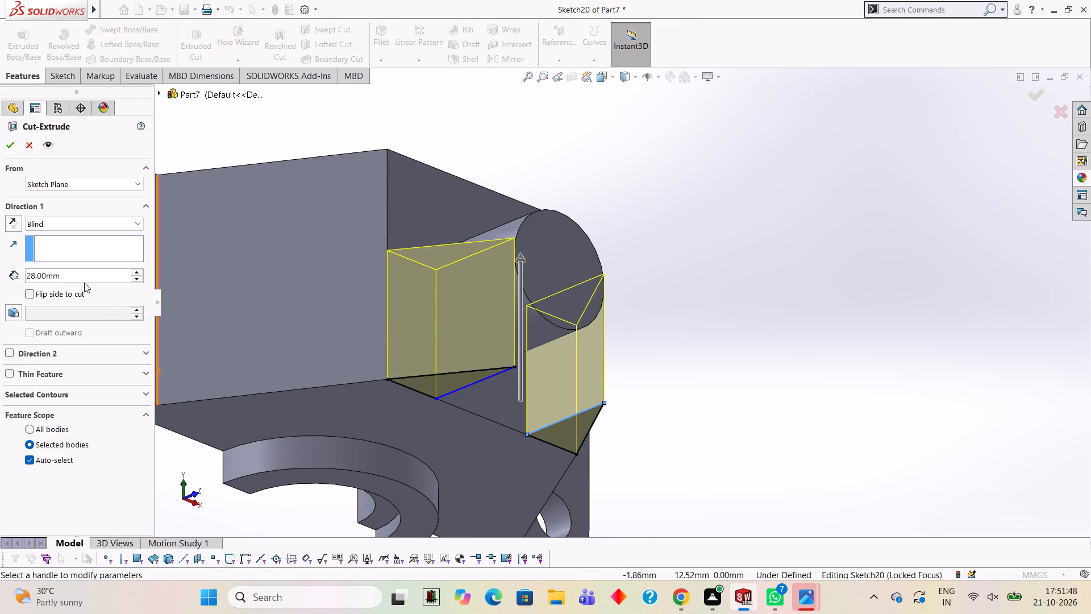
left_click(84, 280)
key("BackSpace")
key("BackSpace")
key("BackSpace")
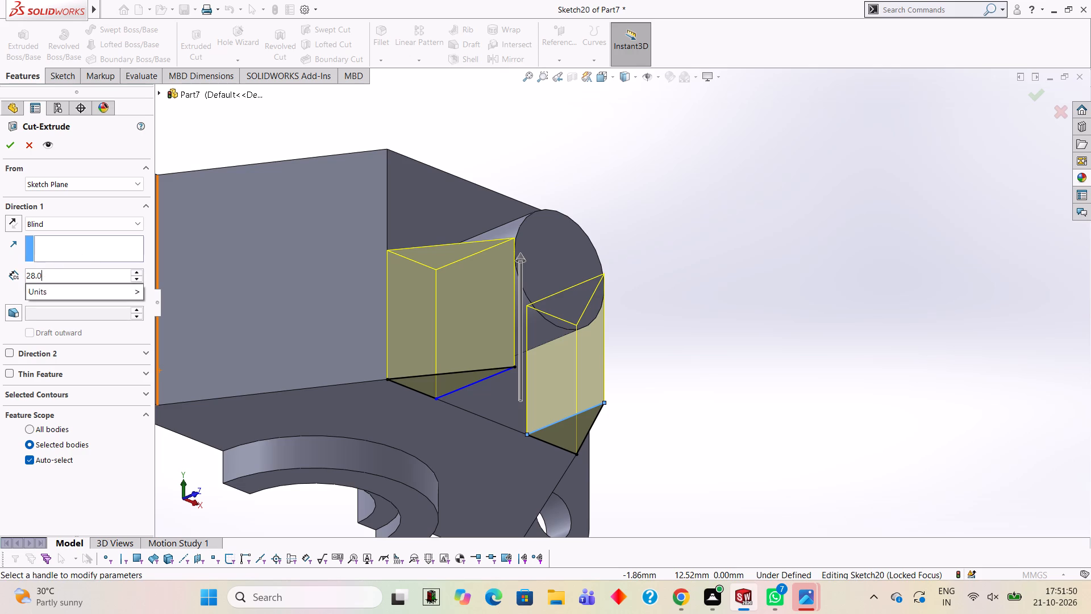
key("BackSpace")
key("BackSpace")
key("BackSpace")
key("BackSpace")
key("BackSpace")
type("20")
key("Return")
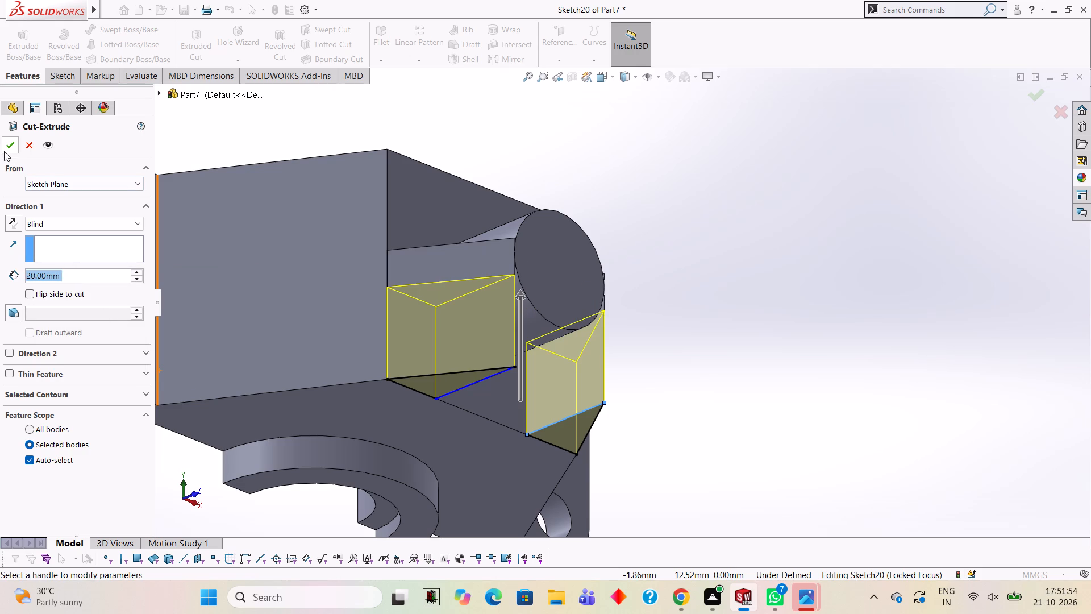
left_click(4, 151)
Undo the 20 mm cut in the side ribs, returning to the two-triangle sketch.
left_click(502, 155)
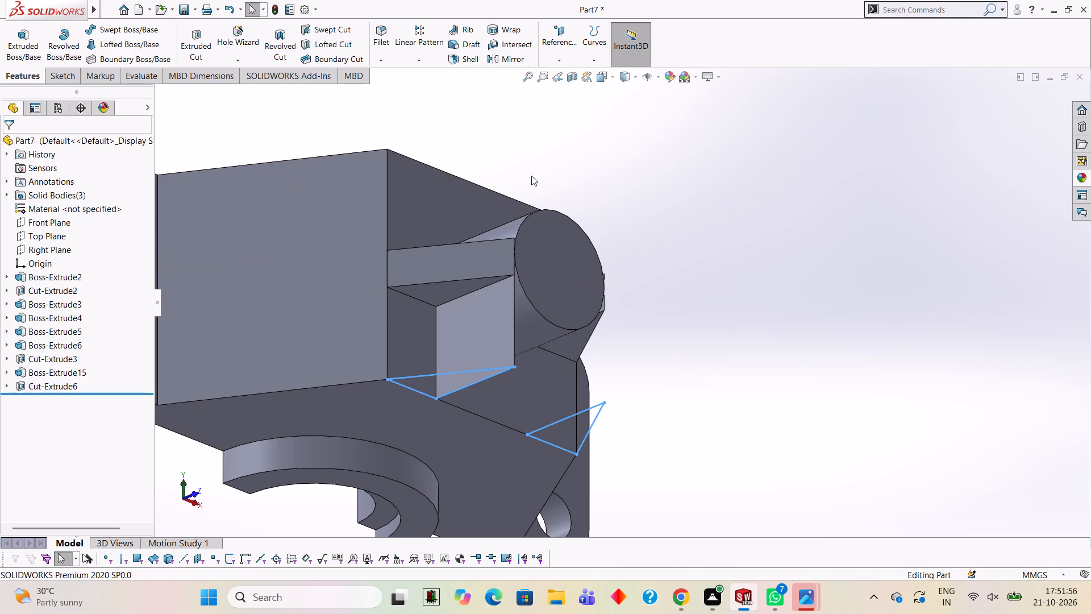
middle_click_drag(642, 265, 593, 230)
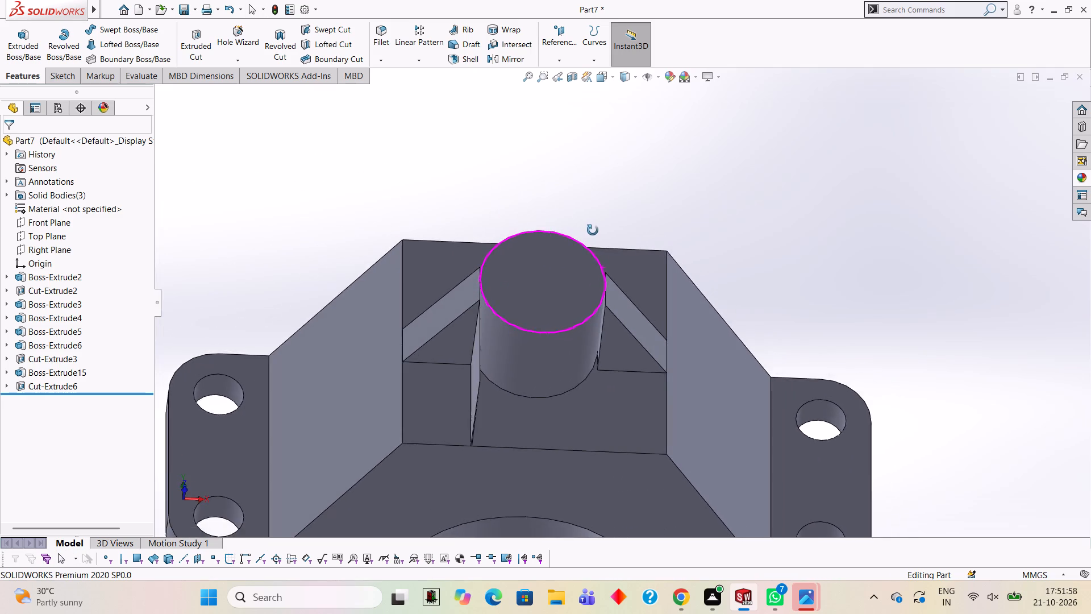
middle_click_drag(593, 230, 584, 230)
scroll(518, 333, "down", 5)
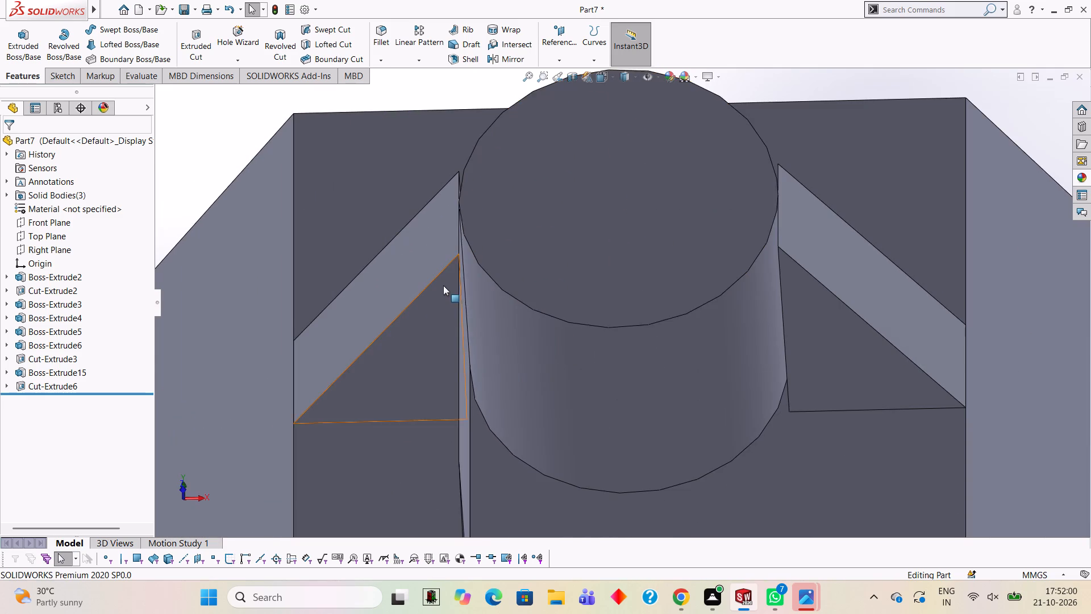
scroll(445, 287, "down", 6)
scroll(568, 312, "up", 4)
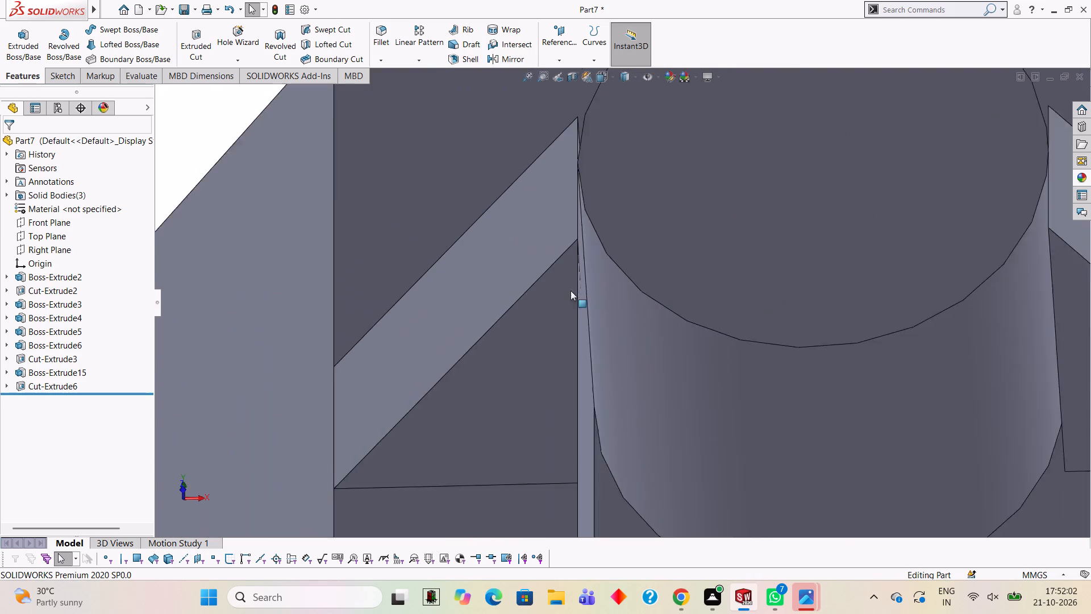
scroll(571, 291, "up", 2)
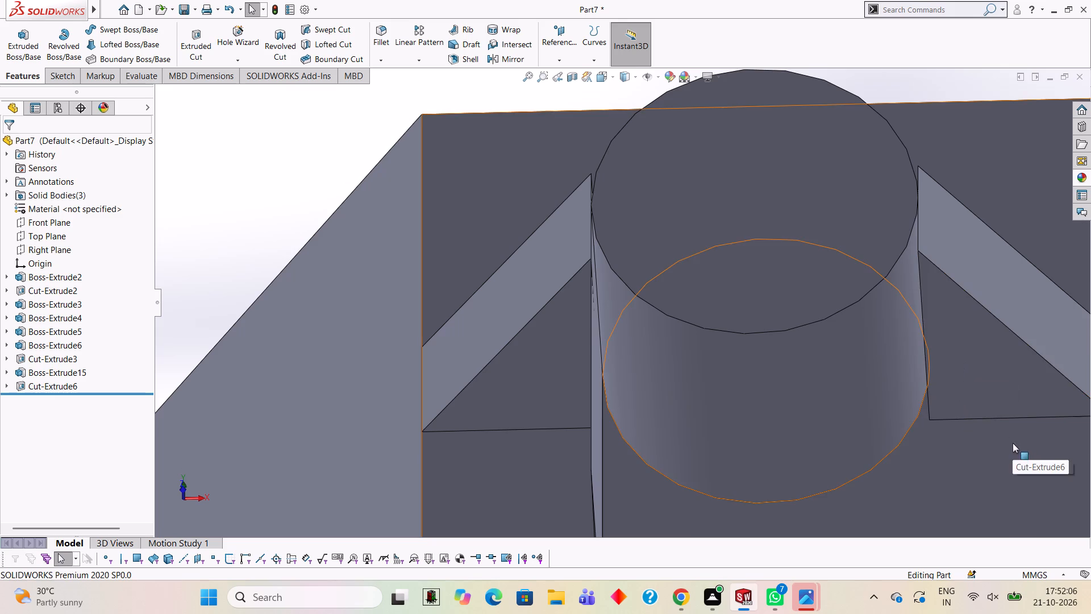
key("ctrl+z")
Trim away the misaligned inner line and the base line of the left triangle.
scroll(477, 283, "down", 9)
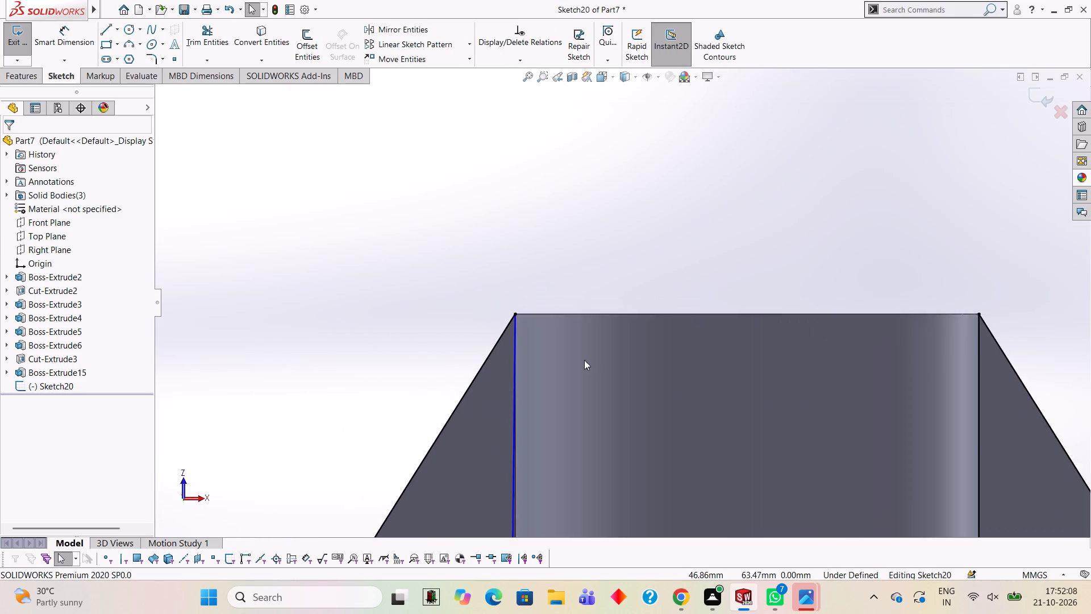
scroll(584, 360, "down", 2)
scroll(462, 227, "down", 5)
scroll(585, 388, "down", 6)
scroll(565, 289, "down", 8)
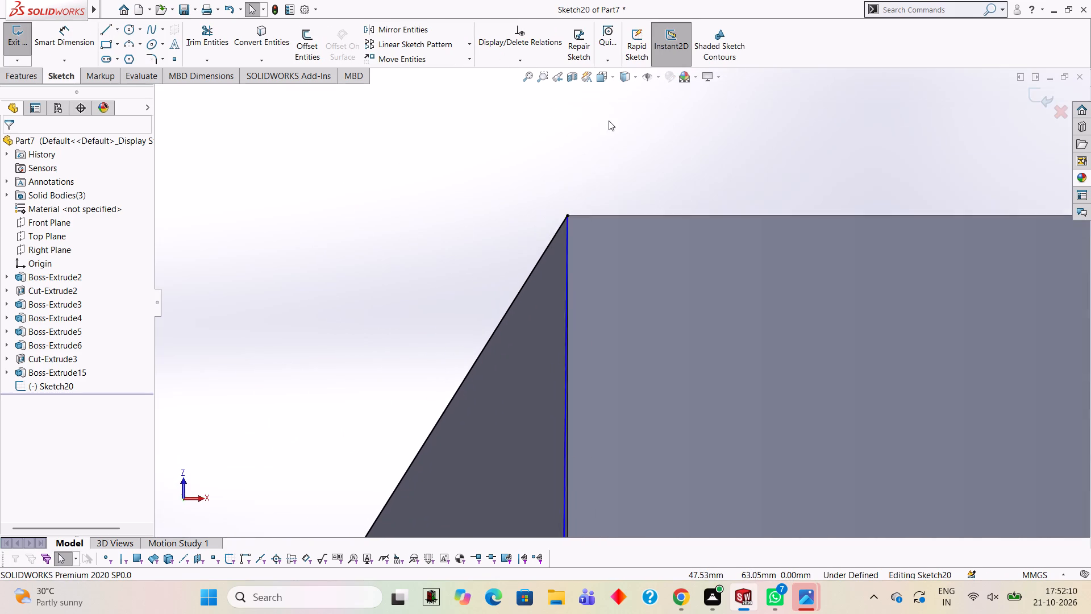
scroll(609, 121, "down", 7)
scroll(560, 277, "up", 1)
scroll(559, 296, "down", 8)
scroll(609, 344, "up", 20)
scroll(609, 344, "up", 16)
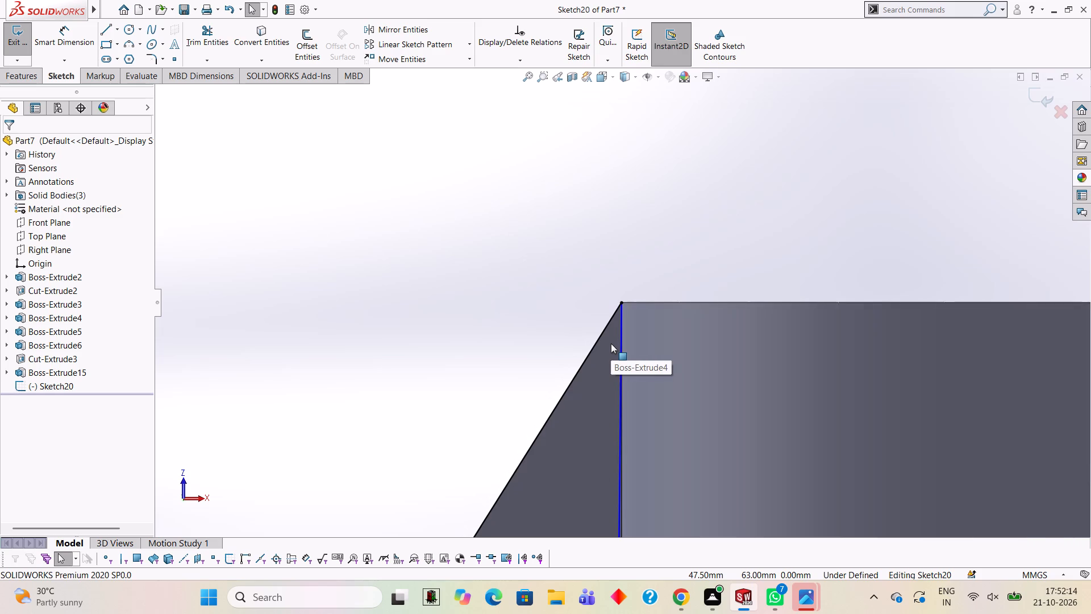
scroll(611, 343, "up", 11)
scroll(626, 356, "down", 7)
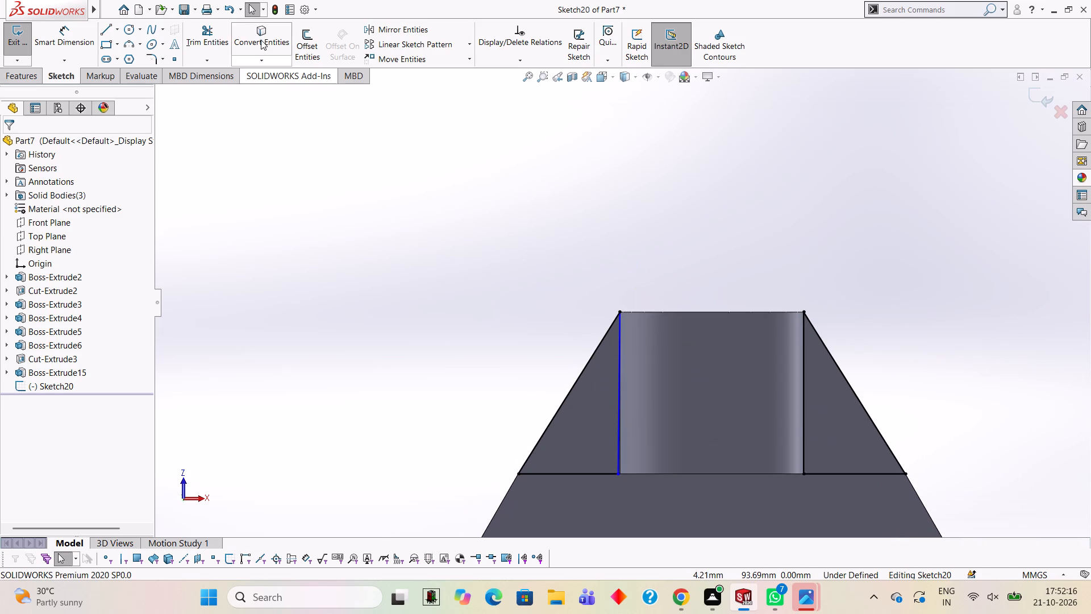
left_click(215, 37)
left_click(618, 432)
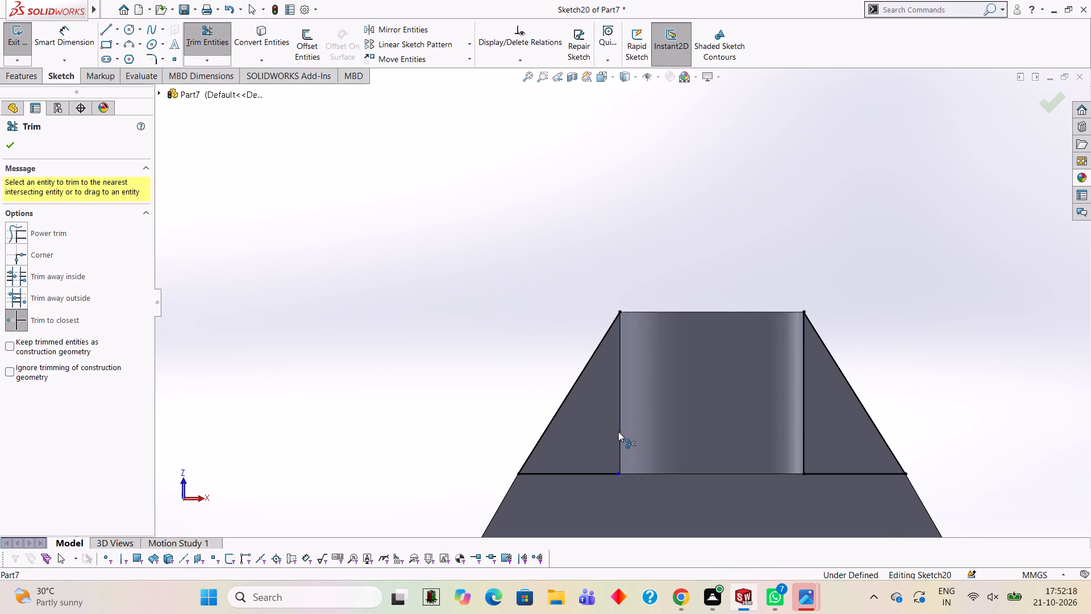
left_click(607, 472)
Redraw the left triangle's base about 13.8 mm long and its 22 mm vertical inner edge to the top corner.
left_click(106, 26)
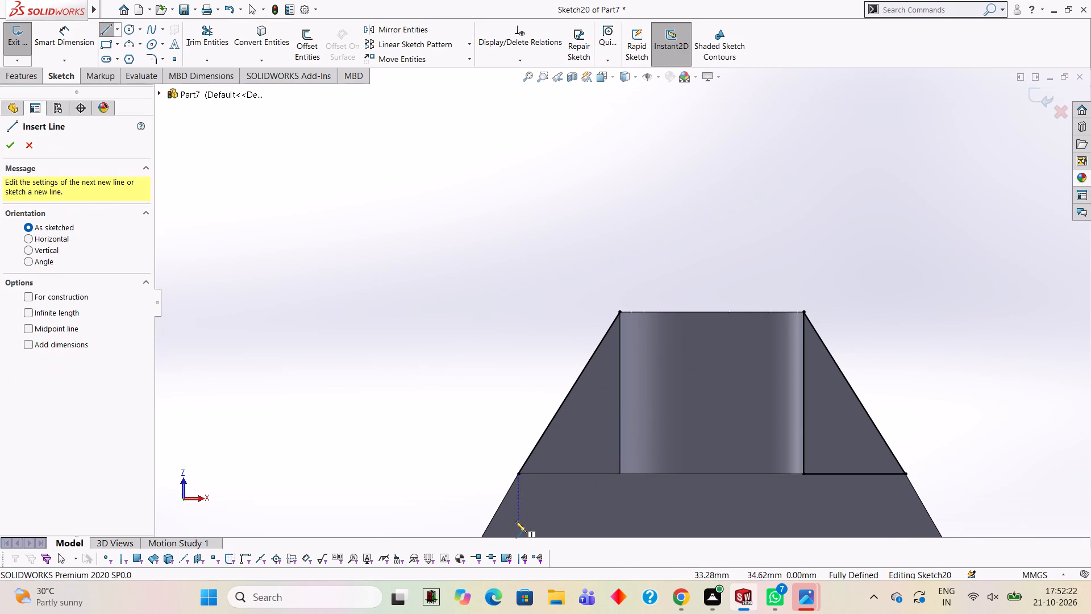
left_click(518, 474)
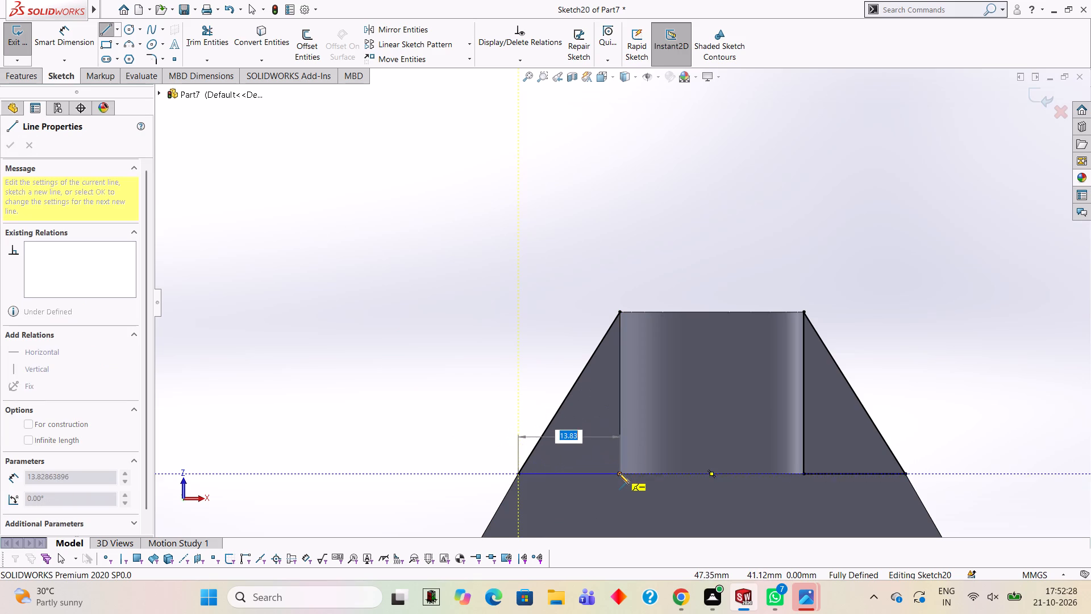
left_click(620, 473)
left_click(620, 312)
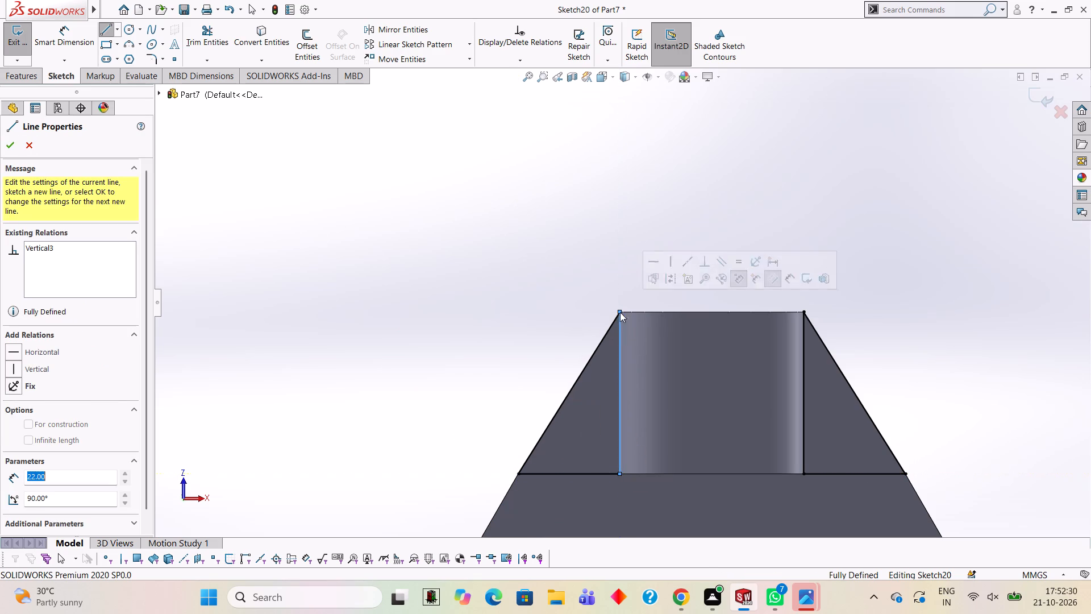
key("Escape")
Cut-extrude the two corrected triangle profiles to a blind depth of 20 mm through the side ribs.
middle_click_drag(479, 363, 469, 461)
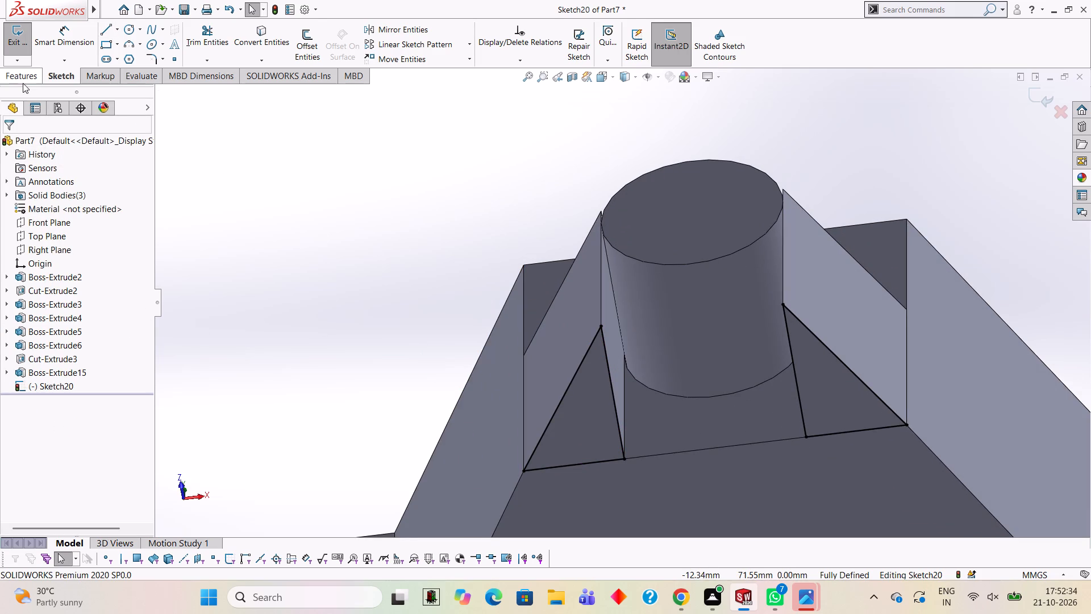
left_click(23, 80)
left_click(186, 49)
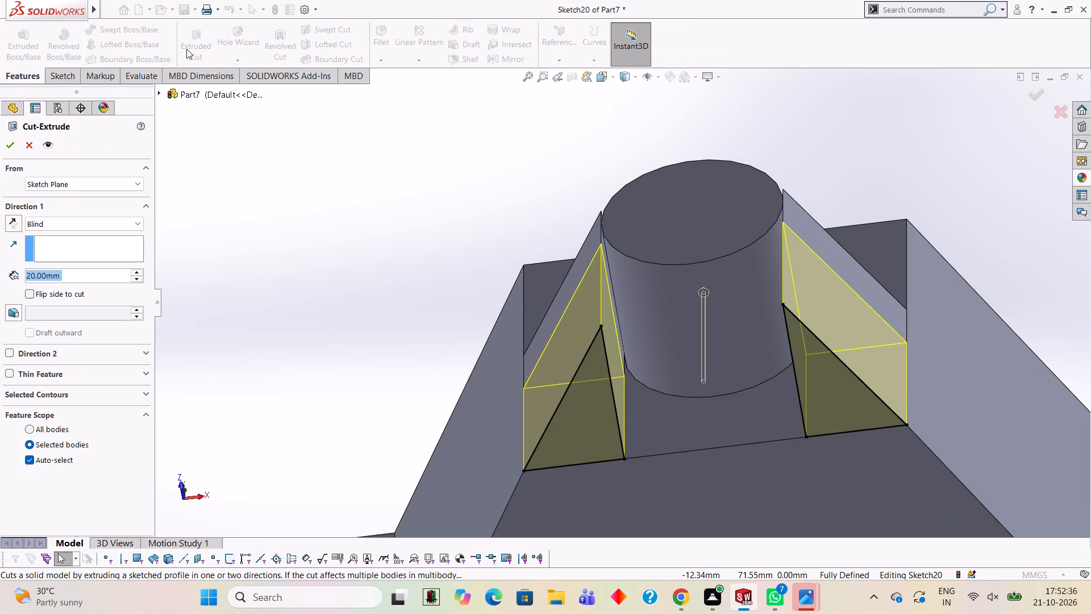
left_click(10, 147)
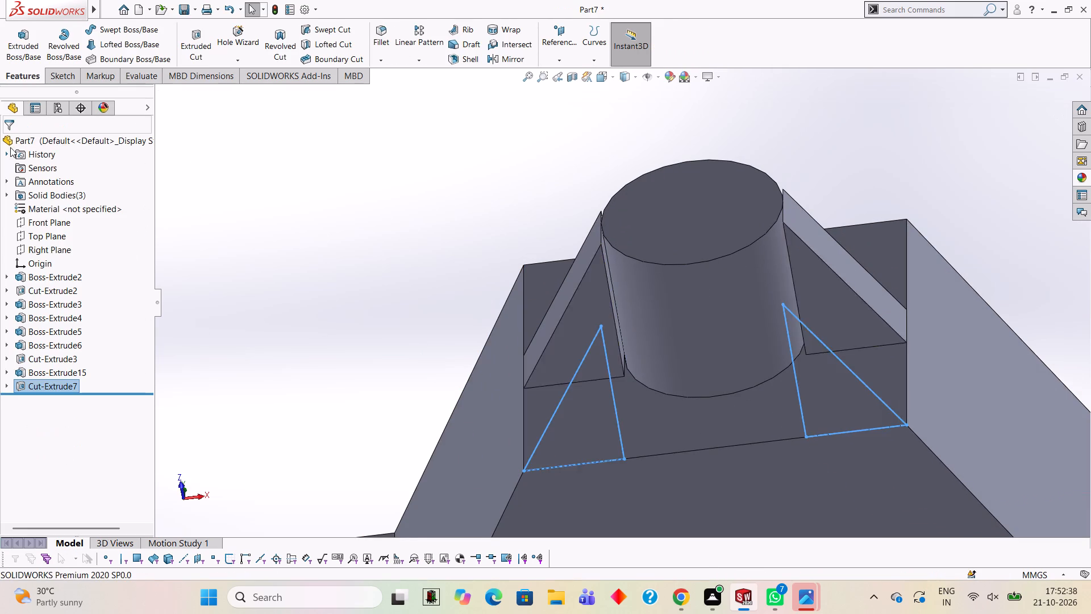
Examine from several angles where the cut side ribs meet the round upper boss.
left_click(249, 233)
middle_click_drag(375, 278, 371, 285)
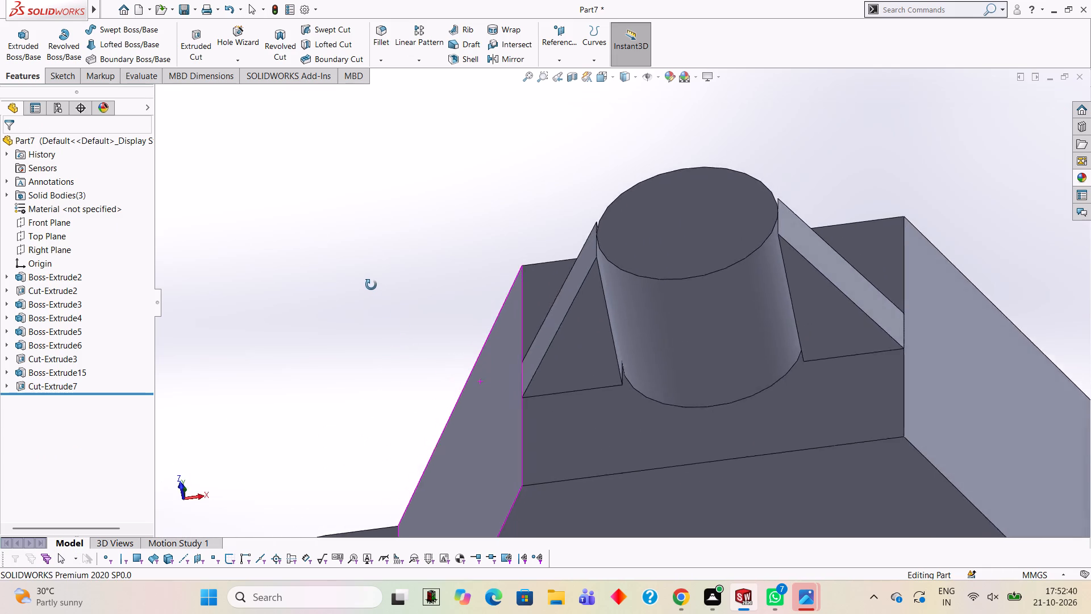
middle_click_drag(371, 285, 385, 269)
scroll(610, 351, "down", 5)
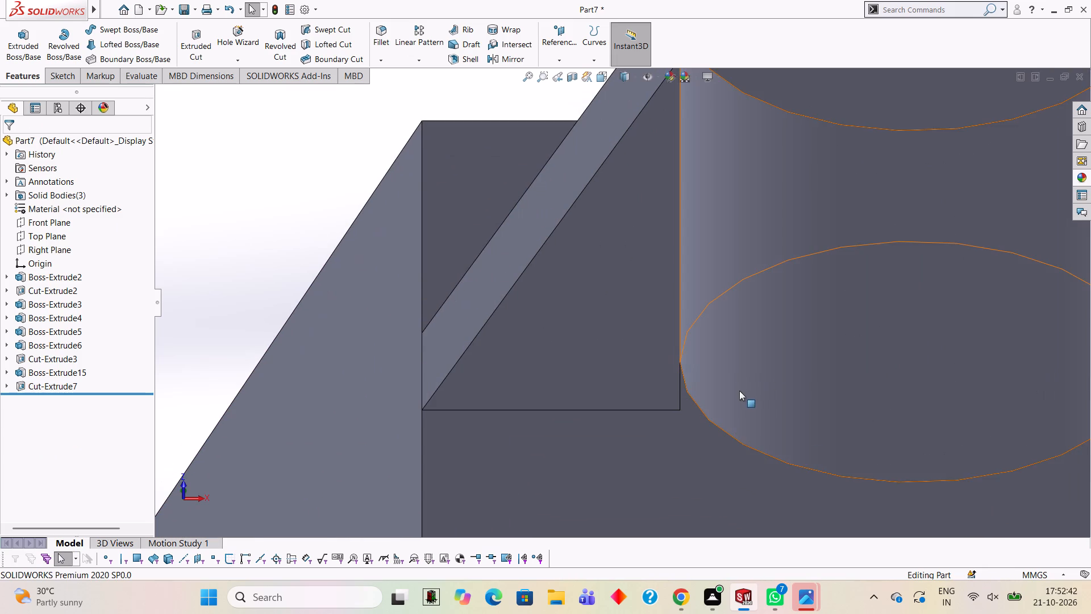
scroll(734, 395, "up", 5)
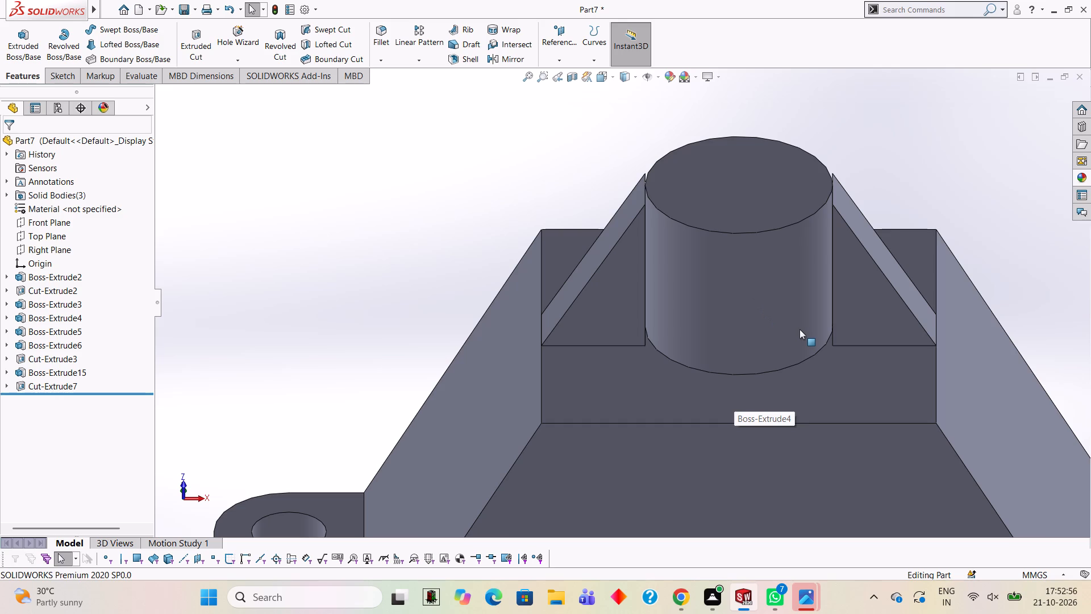
scroll(764, 301, "up", 1)
middle_click_drag(760, 279, 757, 449)
scroll(762, 323, "up", 1)
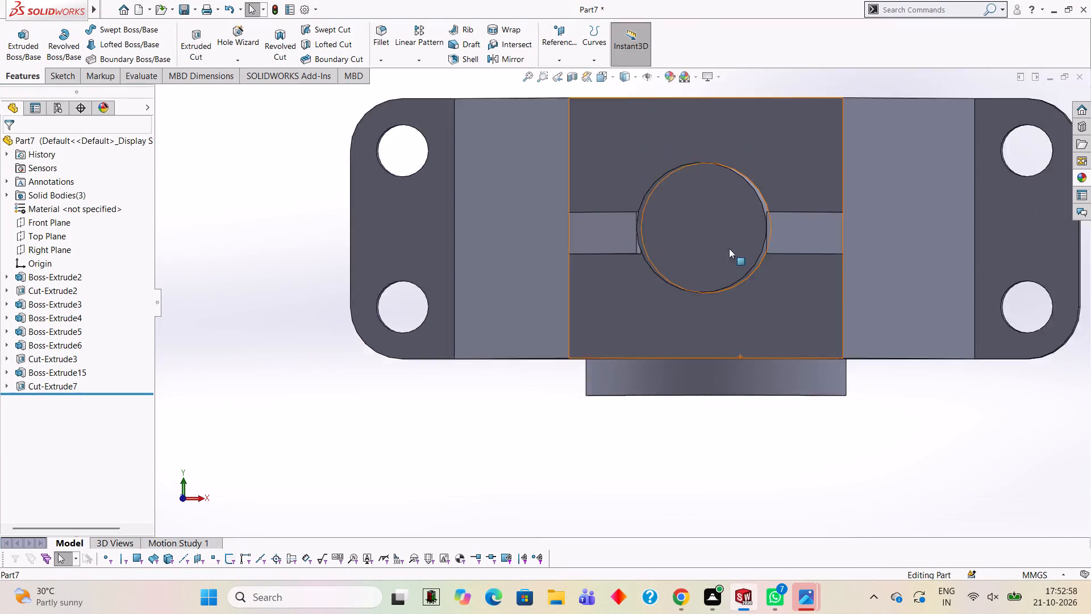
scroll(724, 235, "down", 8)
middle_click_drag(819, 239, 840, 241)
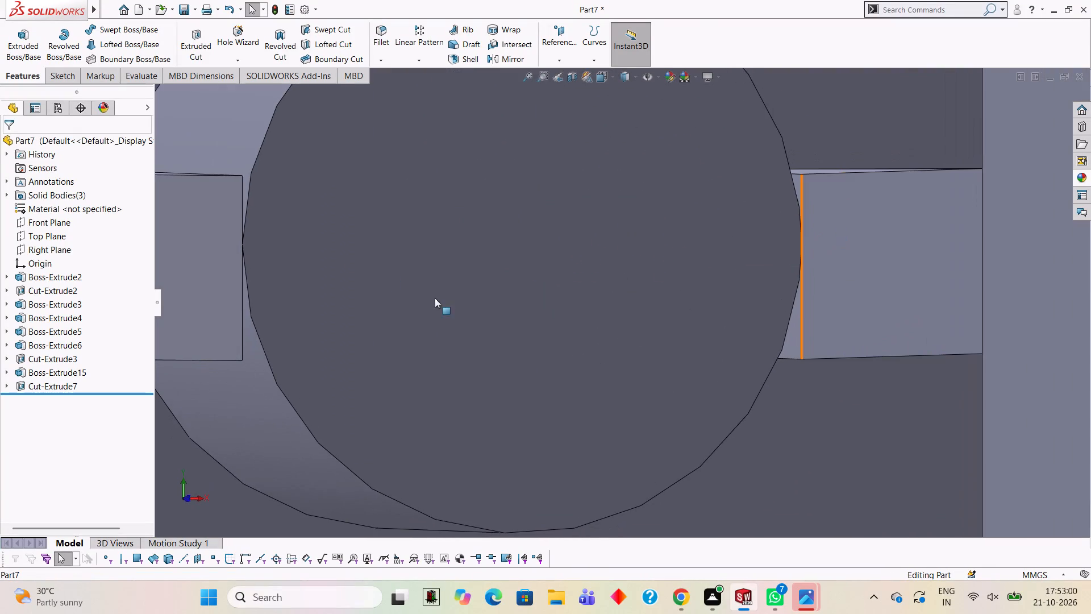
scroll(335, 247, "down", 3)
middle_click_drag(367, 263, 342, 259)
scroll(259, 300, "down", 4)
scroll(399, 286, "up", 3)
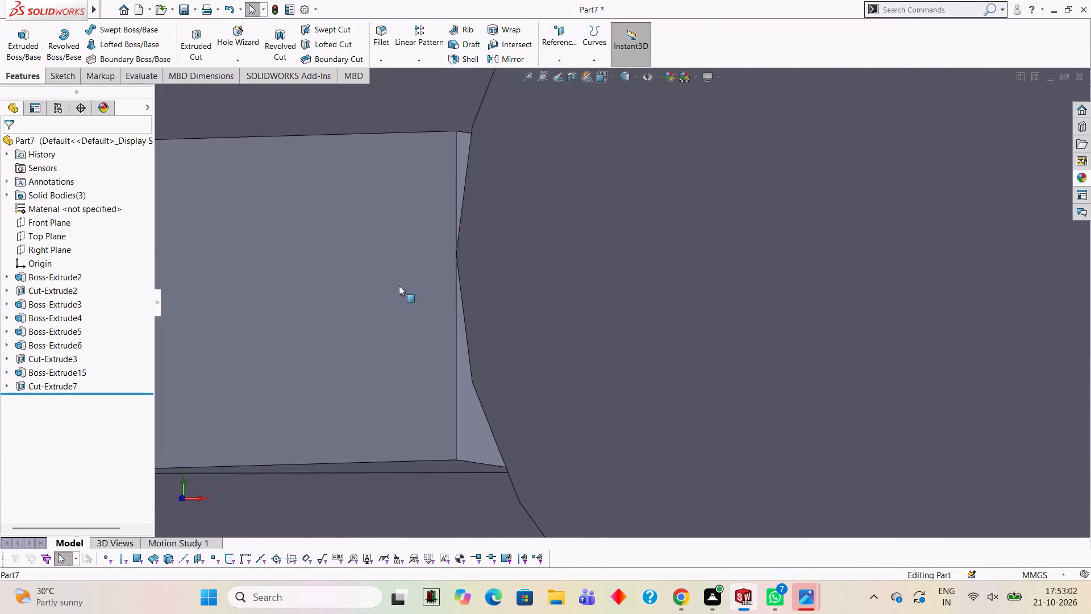
scroll(399, 285, "up", 3)
scroll(494, 283, "up", 2)
middle_click_drag(550, 288, 559, 293)
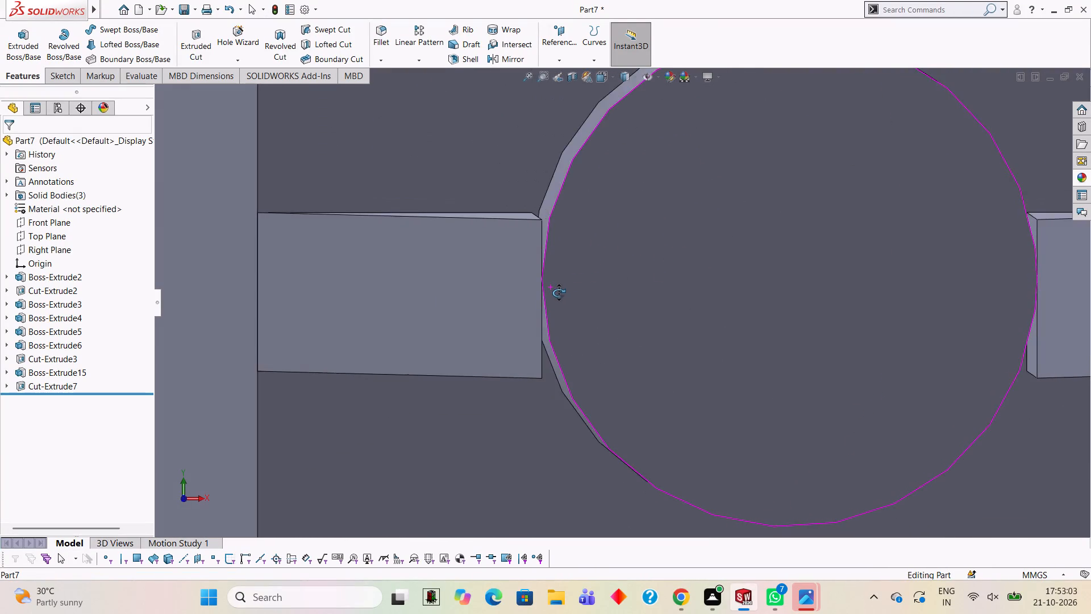
middle_click_drag(559, 293, 557, 291)
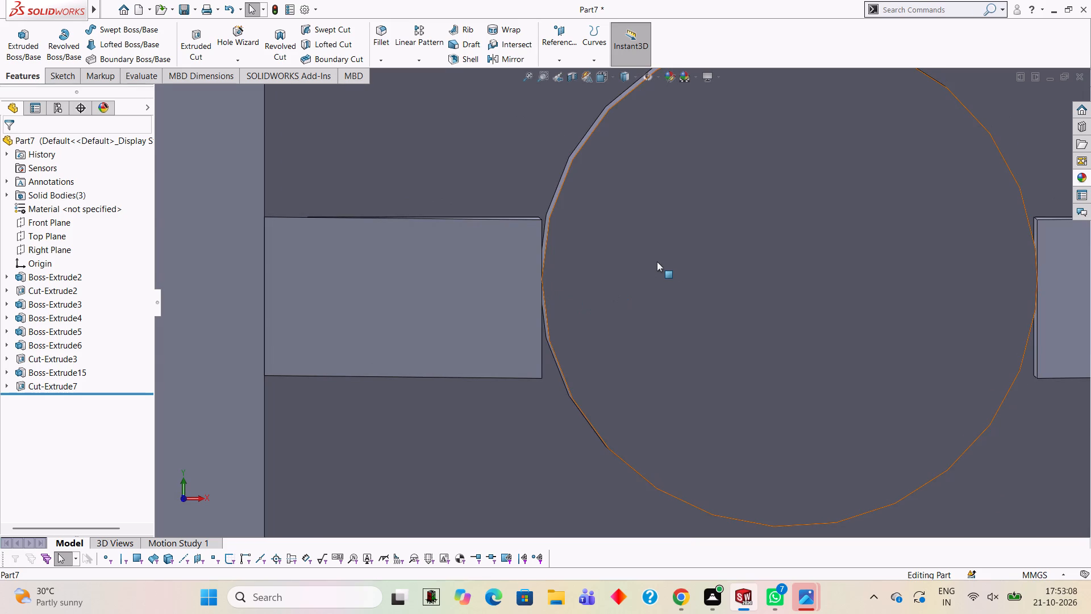
Sketch on the round boss's top face and check the left rib's spacing from the block's corners with temporary lines.
middle_click(790, 310)
left_click(752, 286)
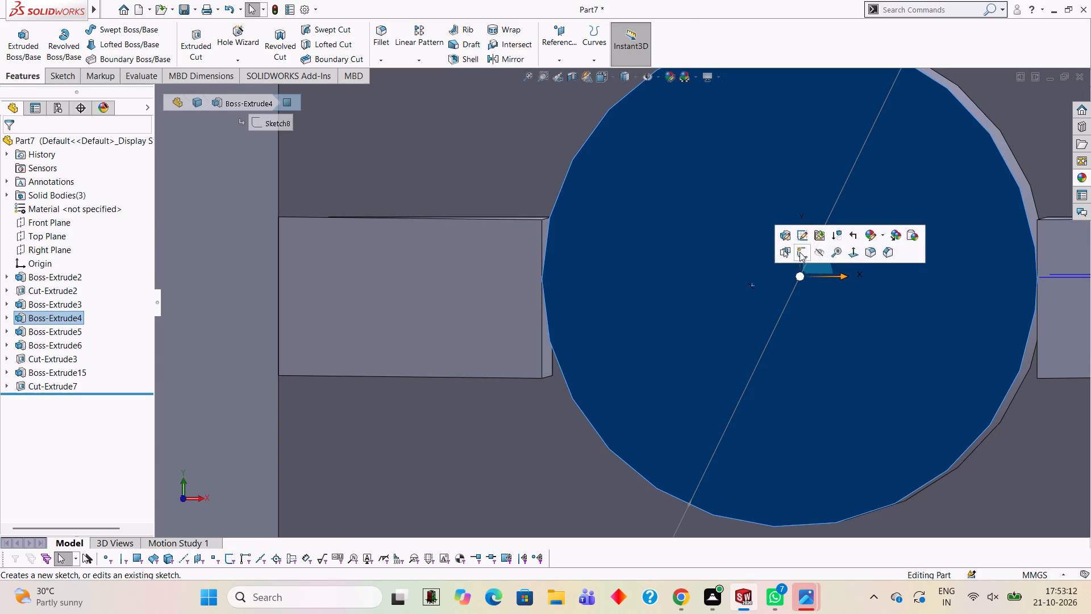
left_click(802, 252)
key("ctrl+8")
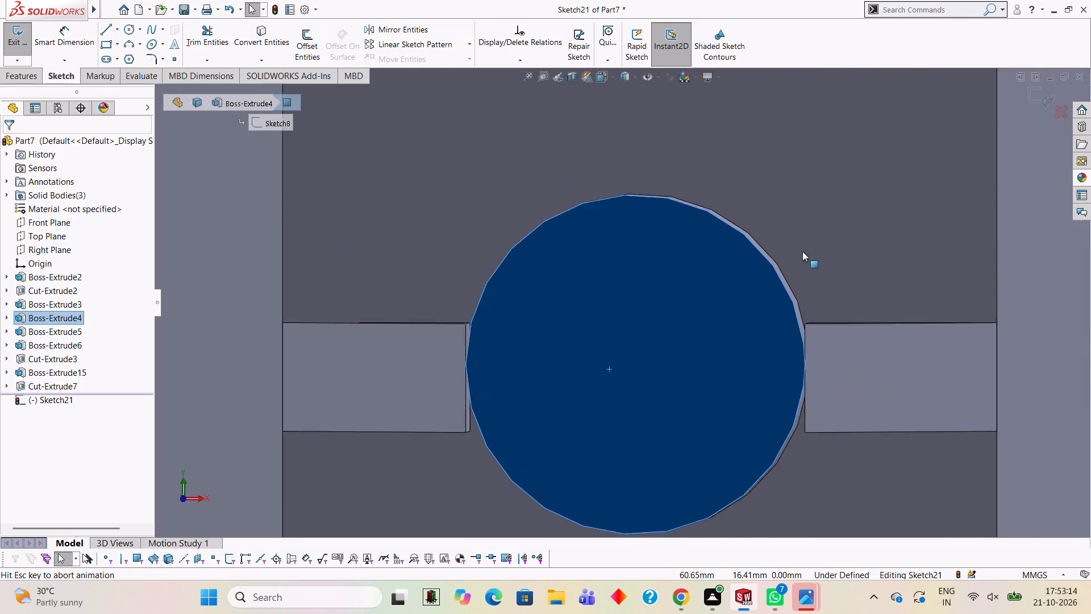
scroll(776, 258, "down", 5)
scroll(392, 350, "up", 1)
scroll(376, 335, "down", 4)
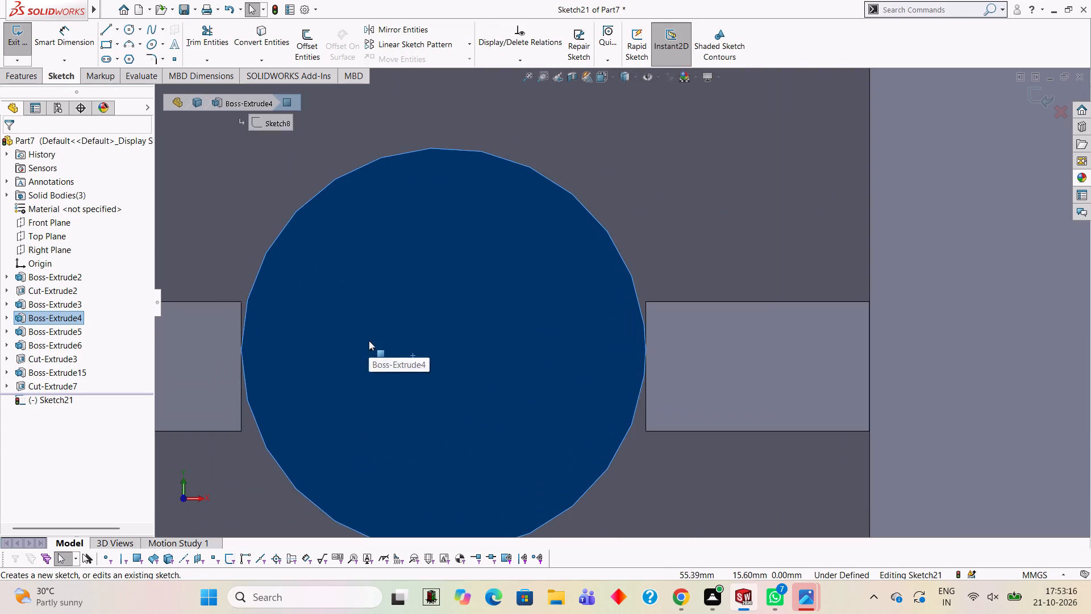
scroll(422, 404, "up", 1)
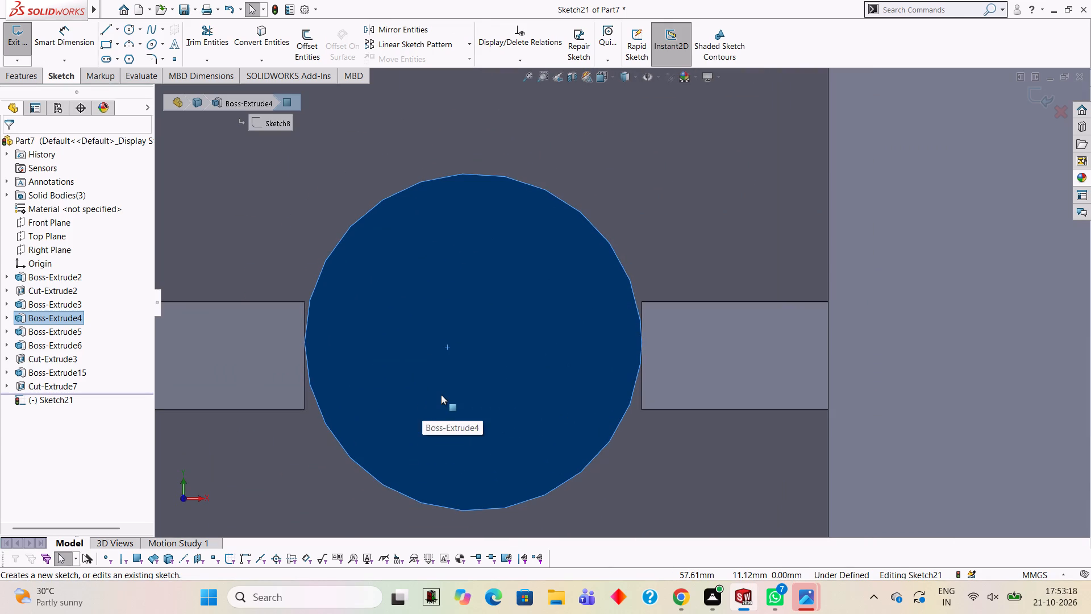
scroll(497, 407, "up", 3)
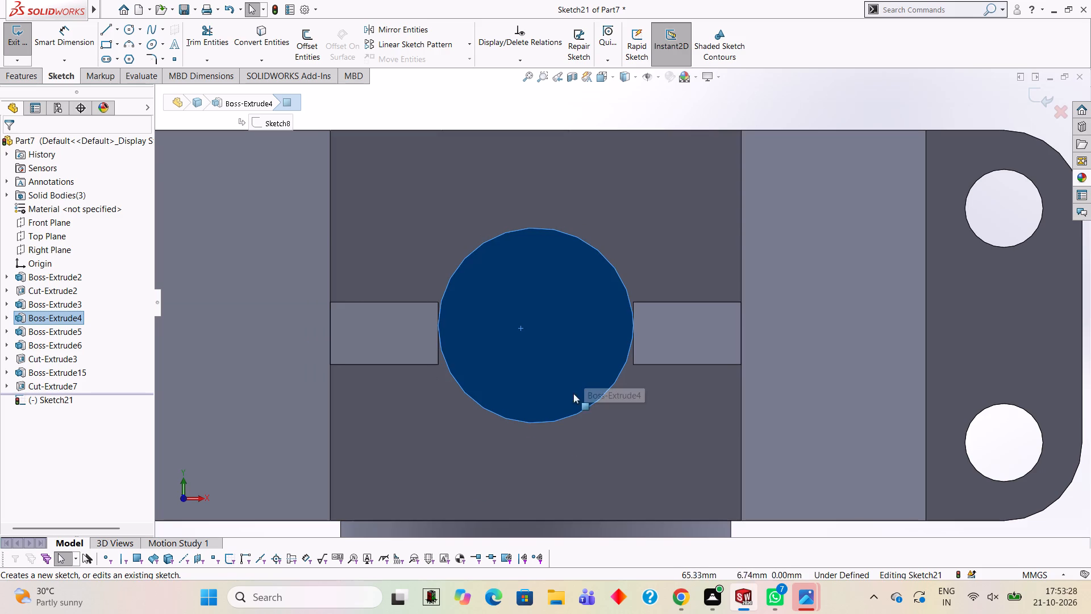
left_click(101, 25)
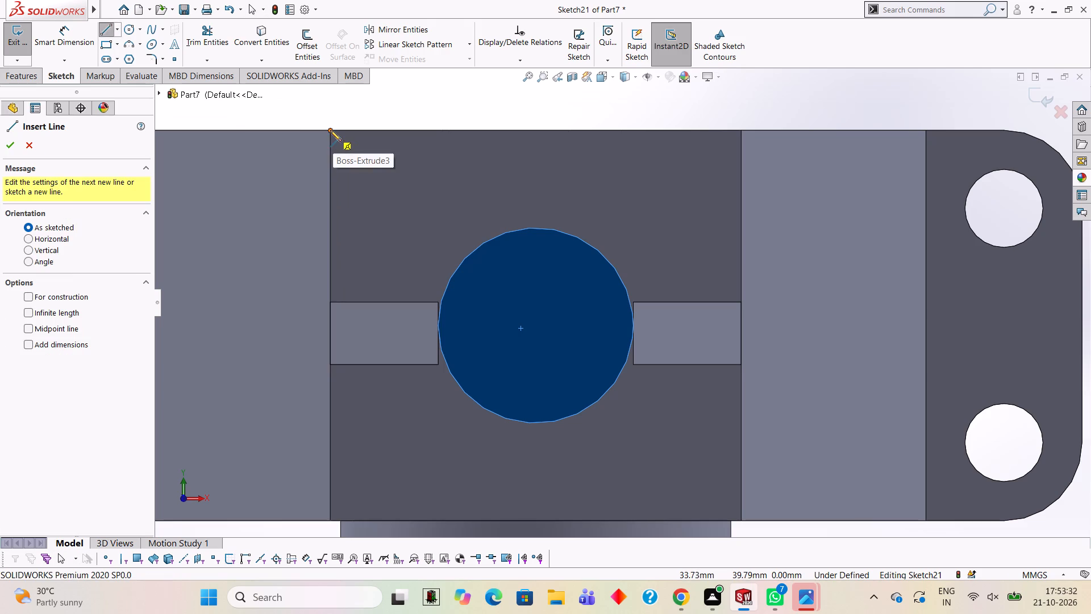
left_click(330, 130)
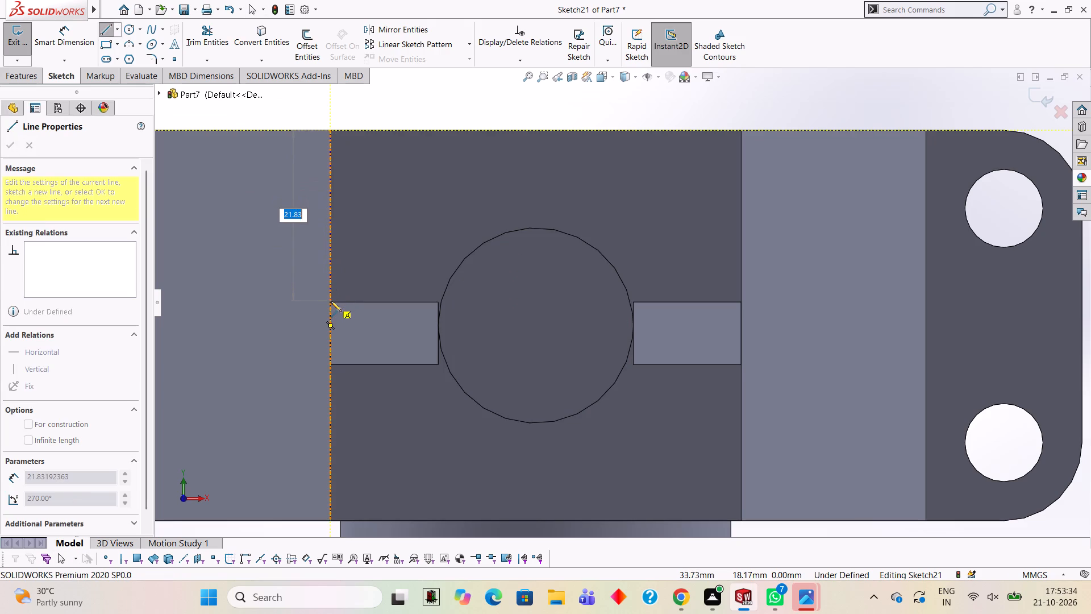
key("Escape")
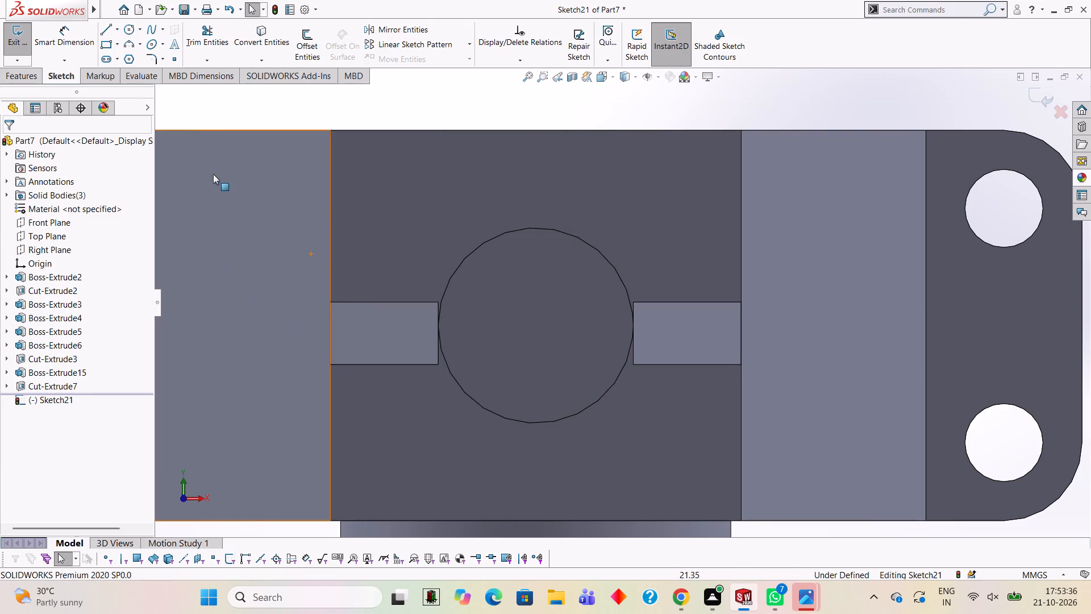
left_click(105, 28)
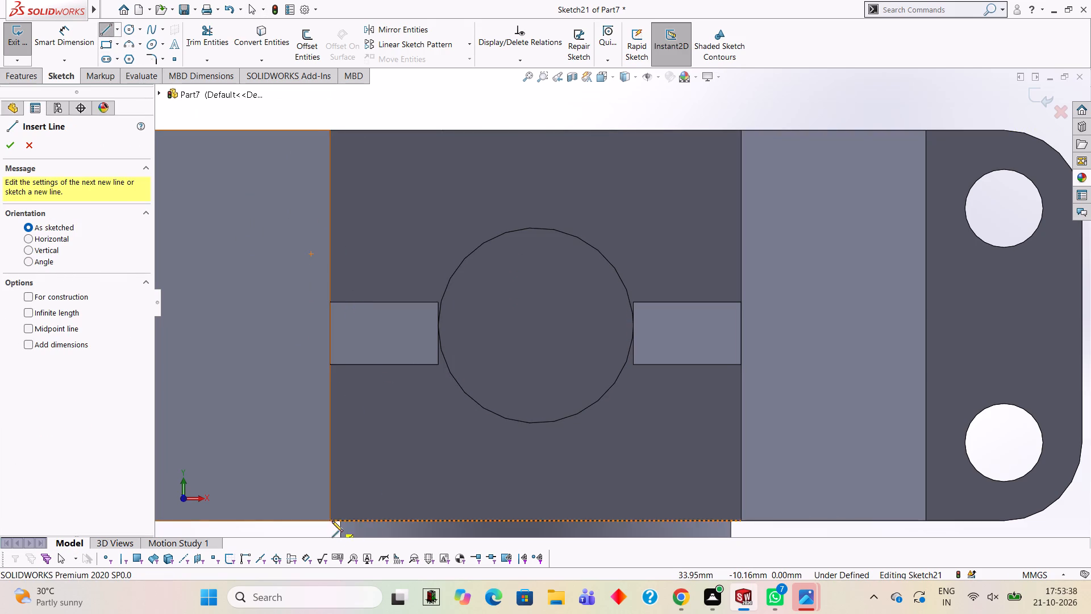
left_click(330, 520)
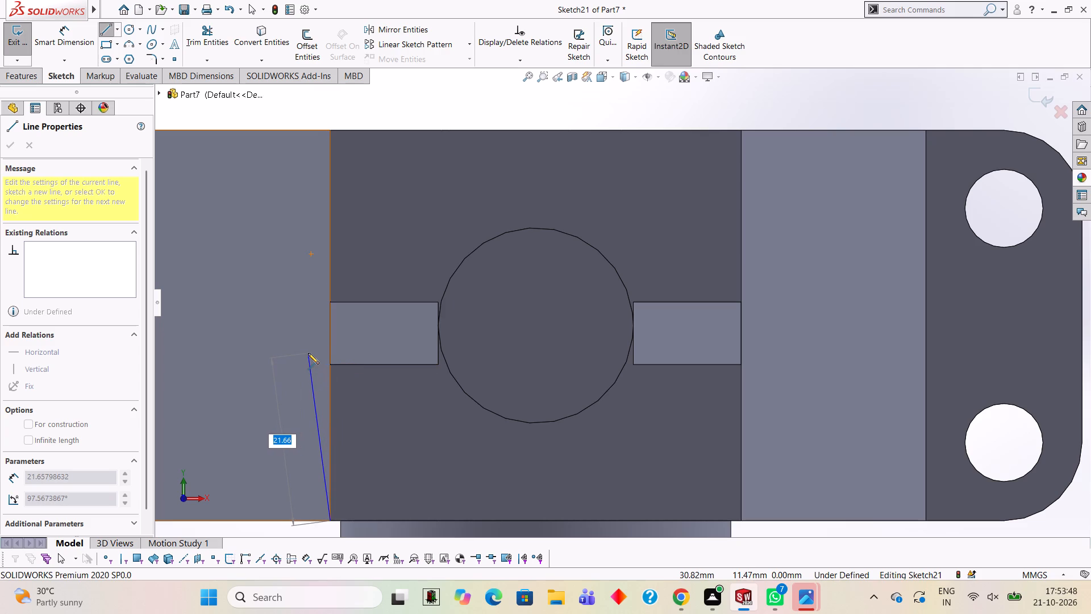
key("Escape")
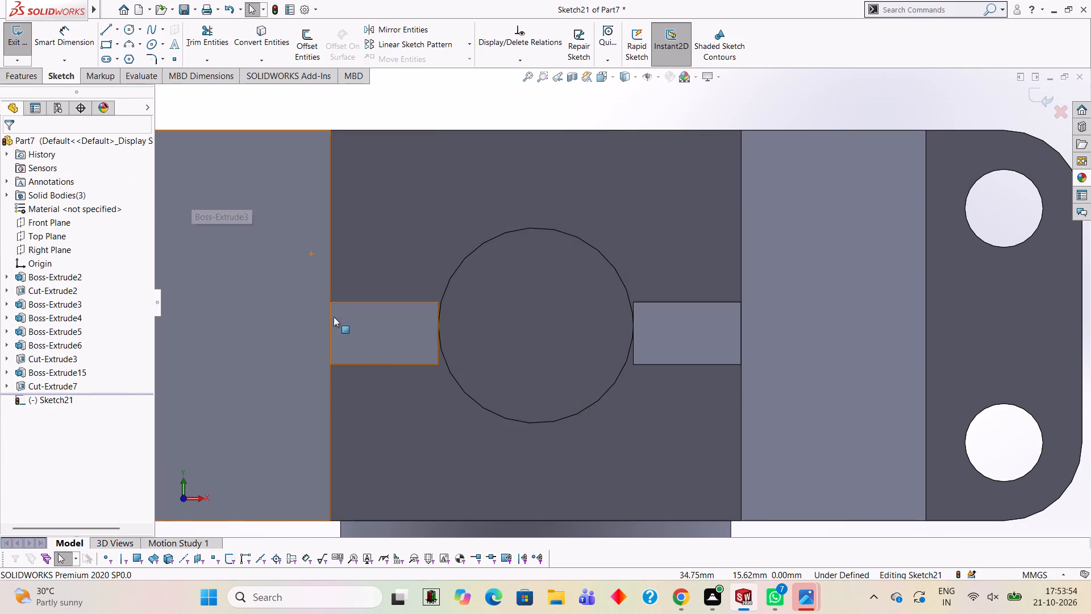
left_click(109, 31)
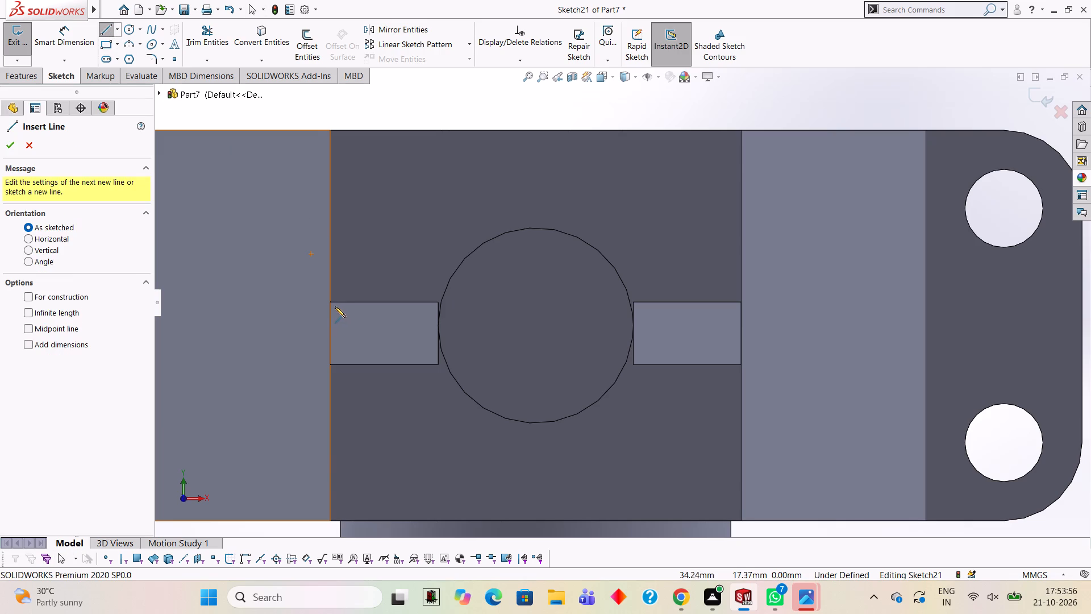
left_click(329, 302)
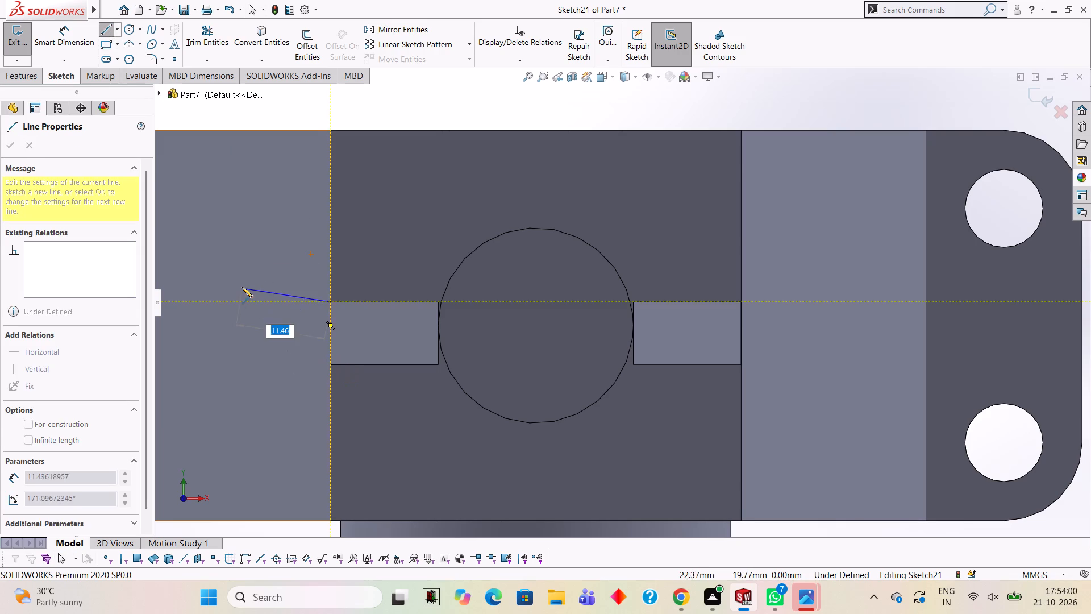
key("Escape")
key("Escape")
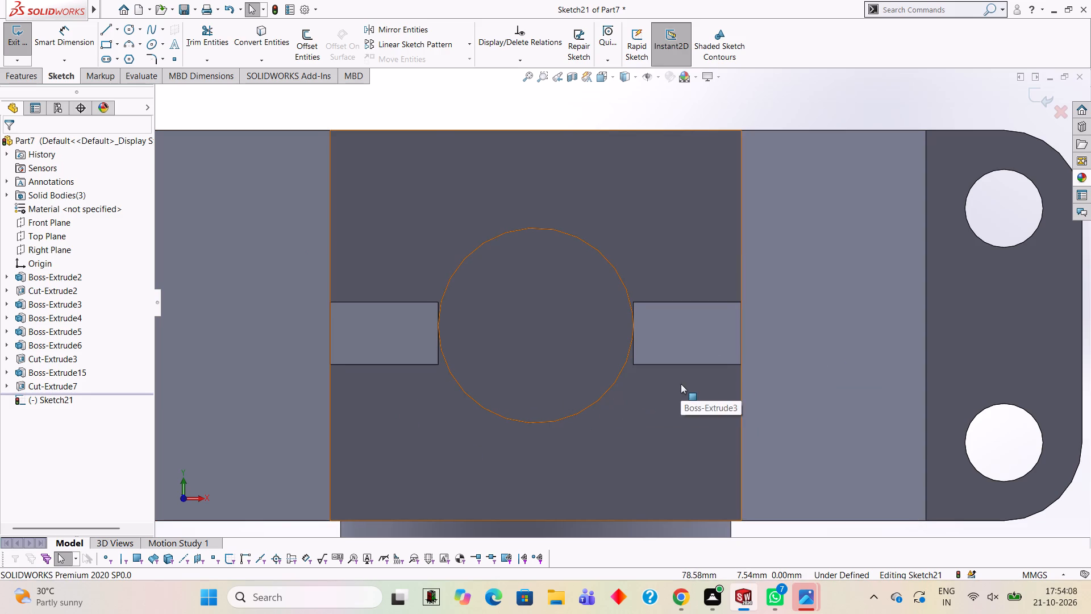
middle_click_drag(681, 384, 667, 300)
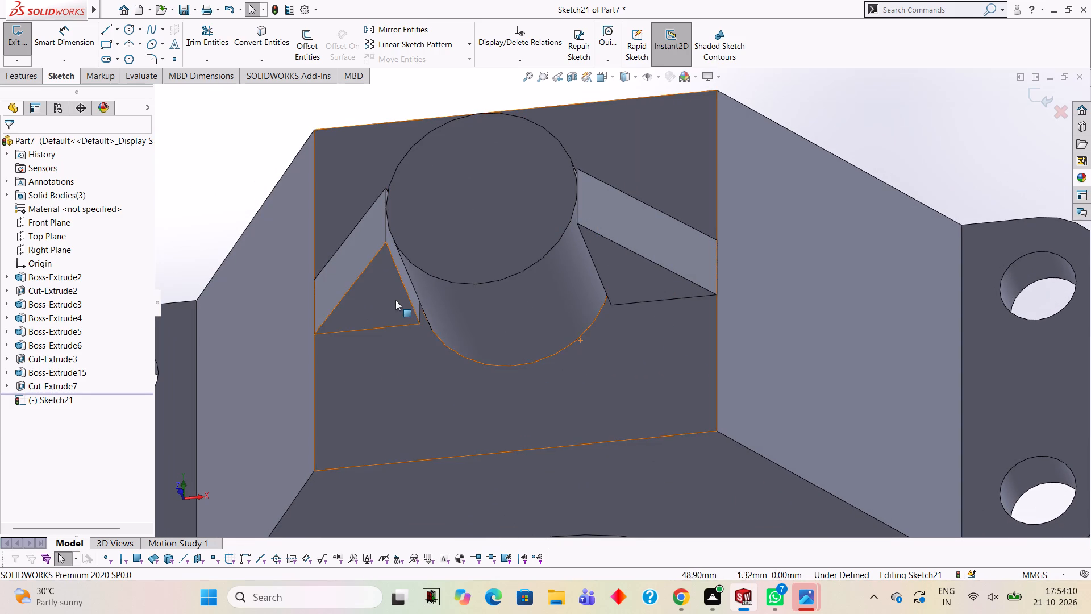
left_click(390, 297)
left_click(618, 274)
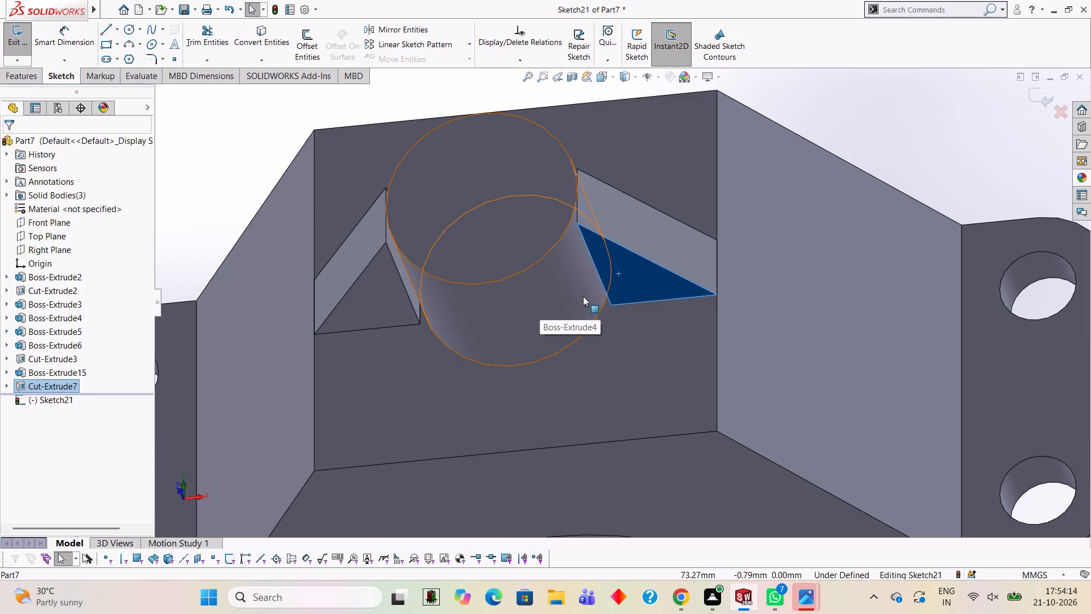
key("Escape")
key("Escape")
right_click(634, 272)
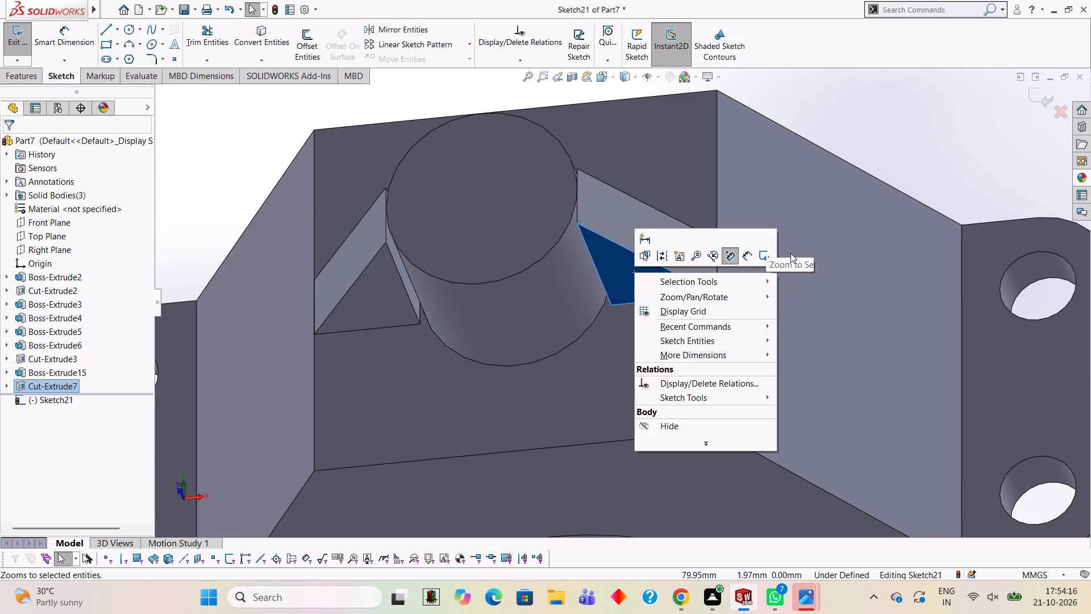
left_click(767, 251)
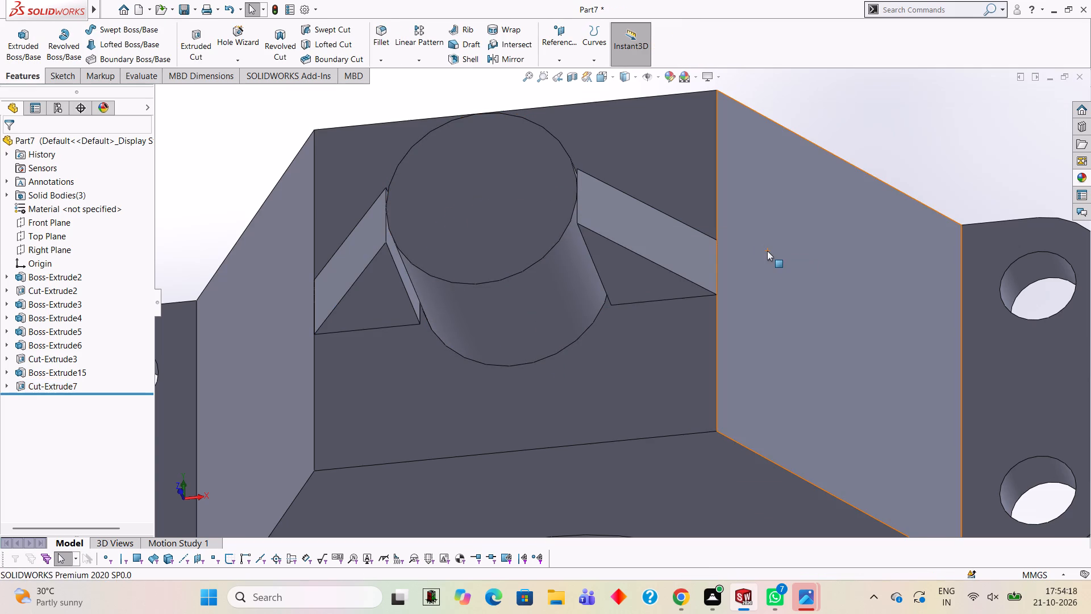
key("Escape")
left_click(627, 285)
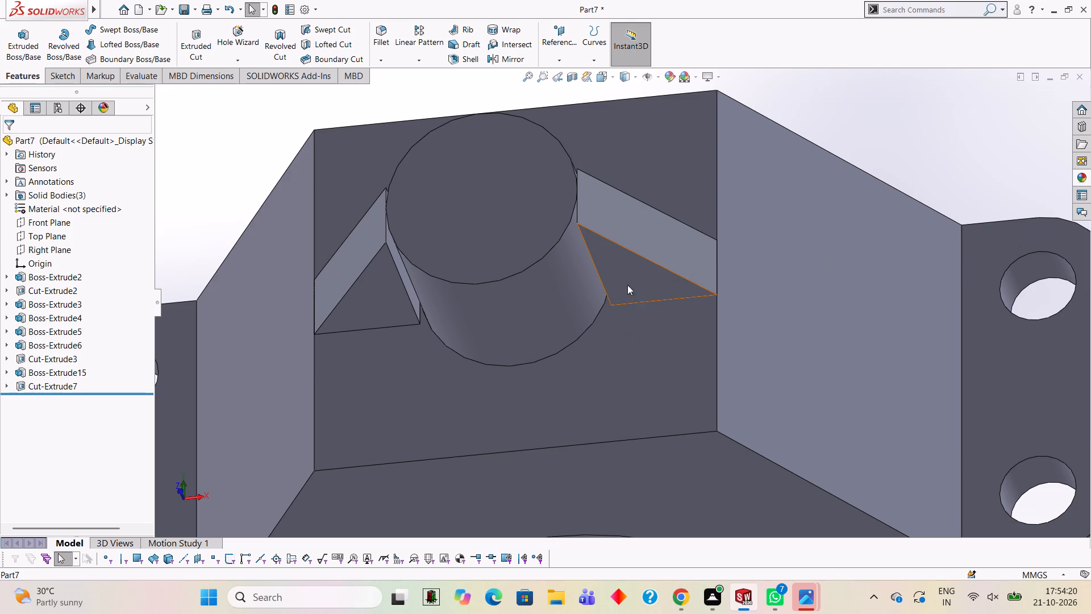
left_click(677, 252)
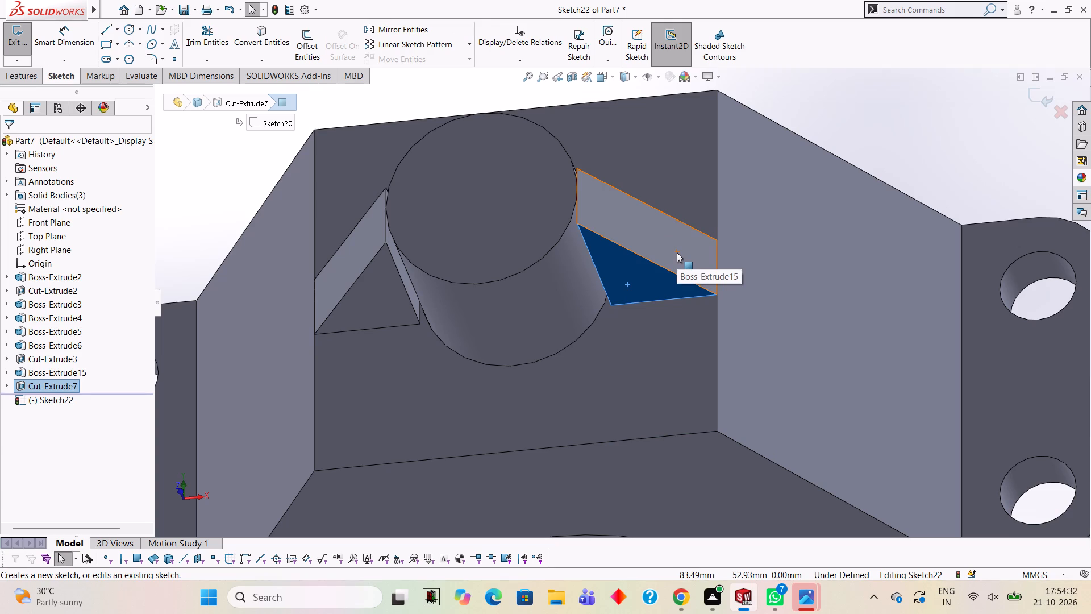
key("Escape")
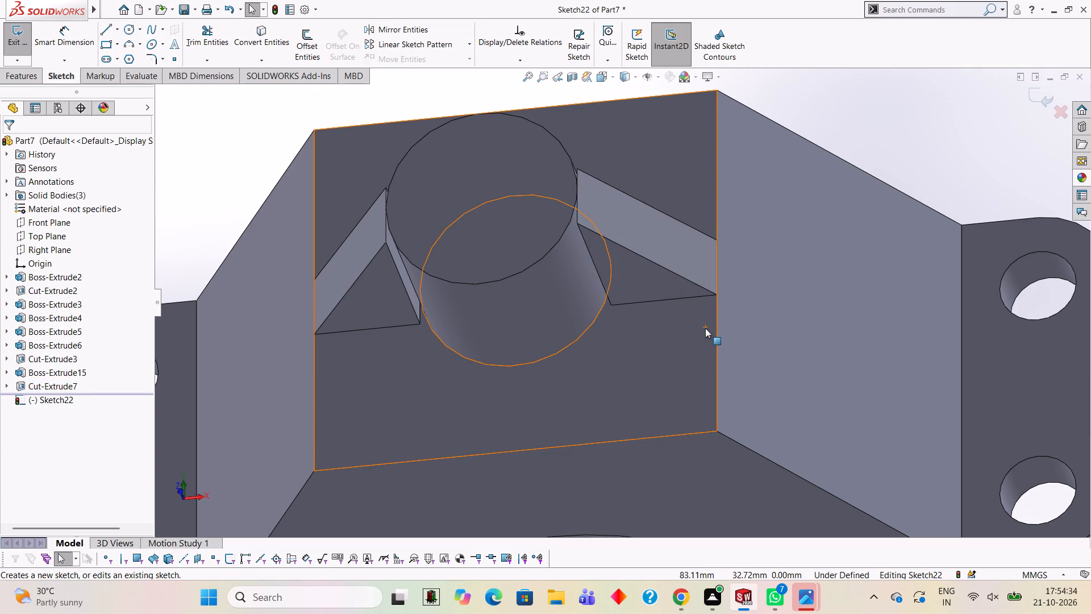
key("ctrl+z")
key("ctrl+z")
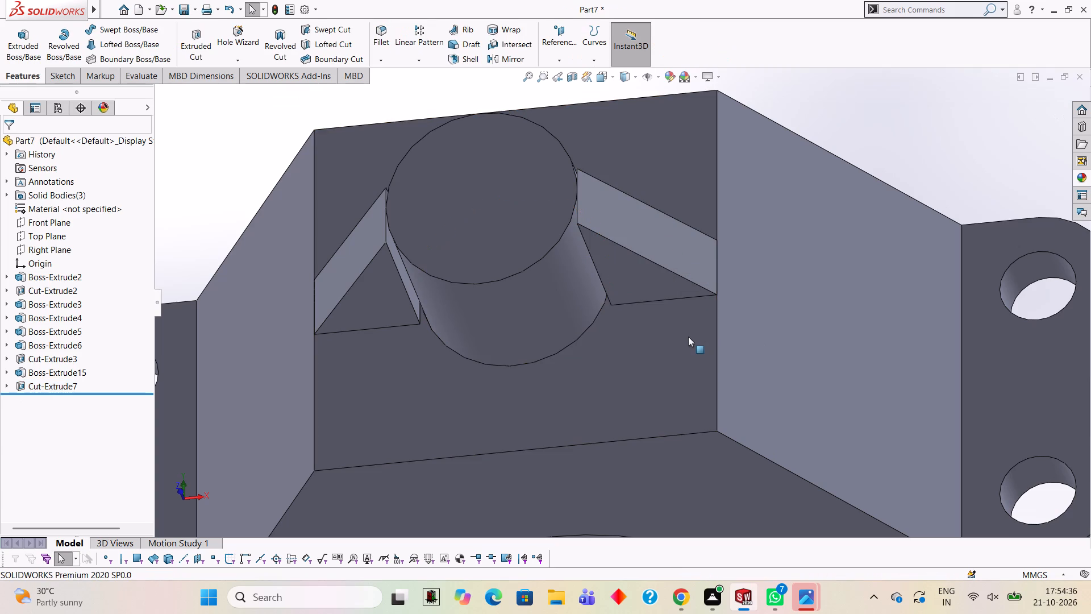
Undo the 20 mm rib cut and cut-extrude the same two triangle profiles to a blind depth of 20.5 mm.
key("ctrl+z")
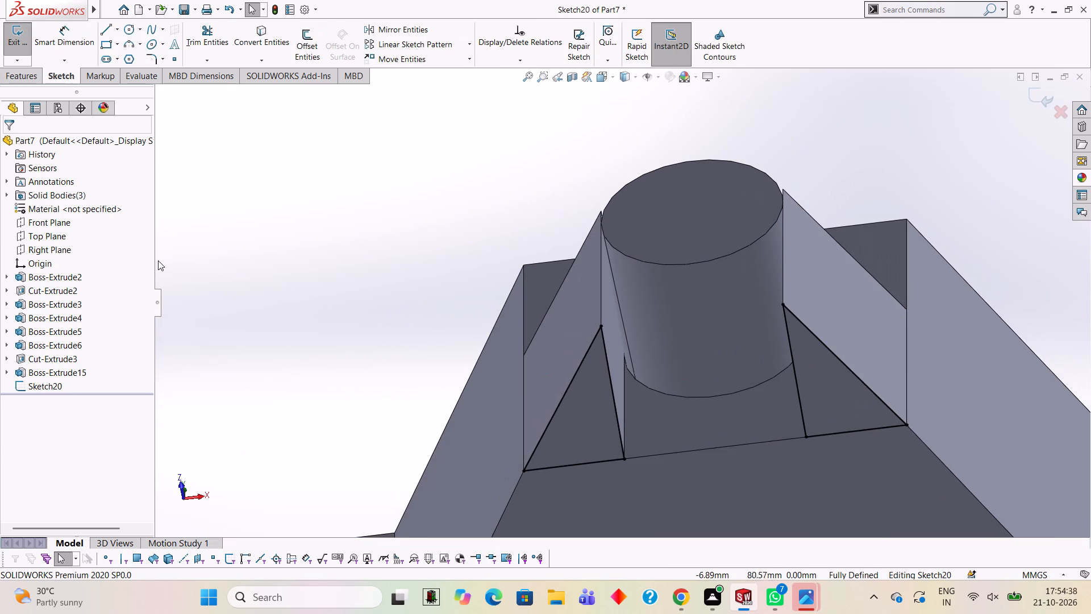
left_click(1, 78)
left_click(200, 43)
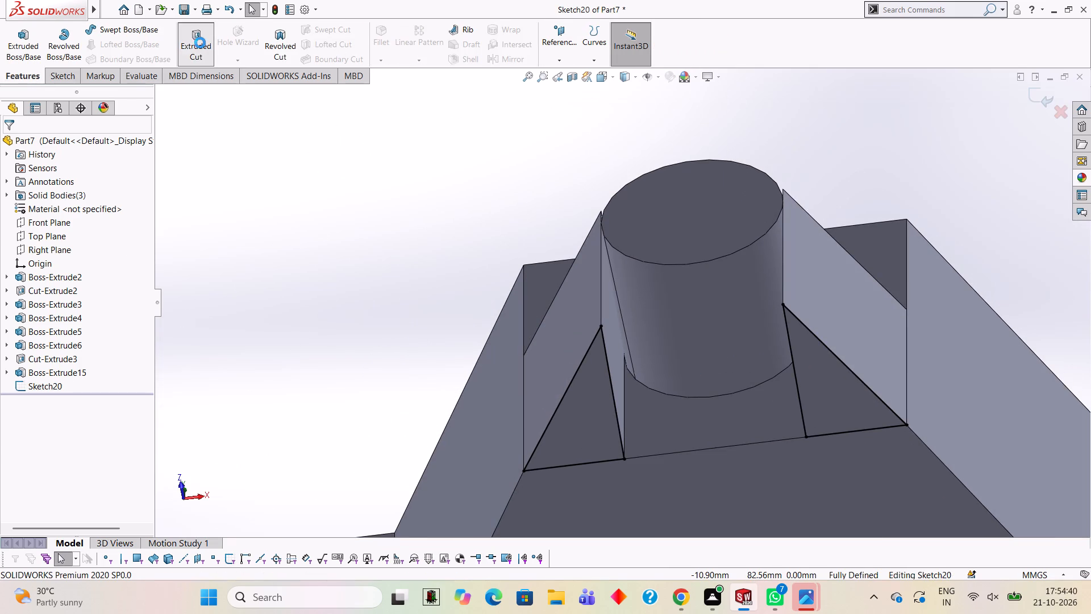
type("20.5")
key("Return")
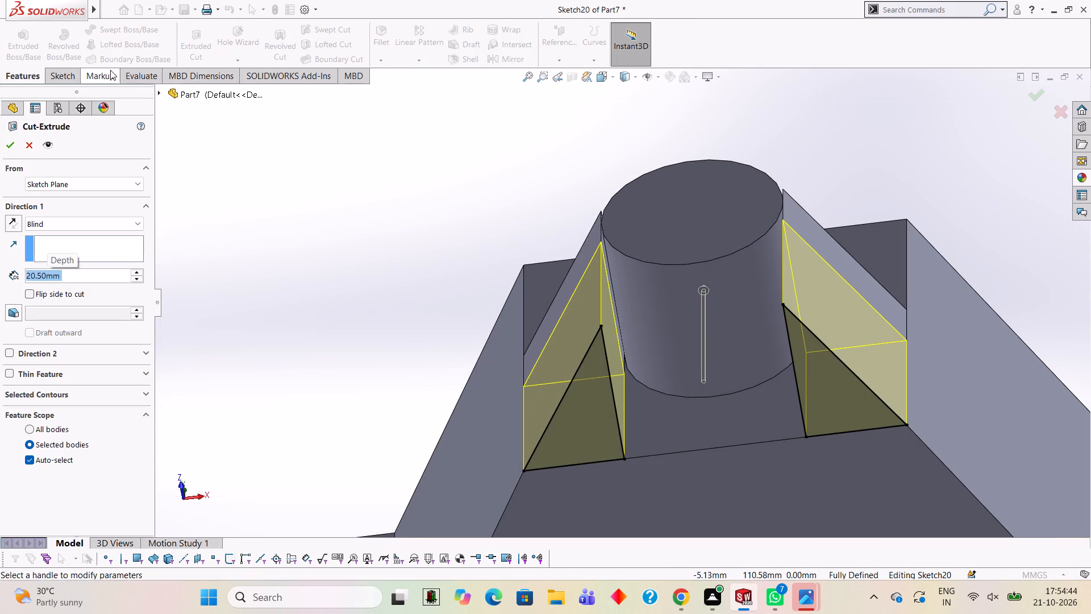
left_click(11, 137)
left_click(478, 227)
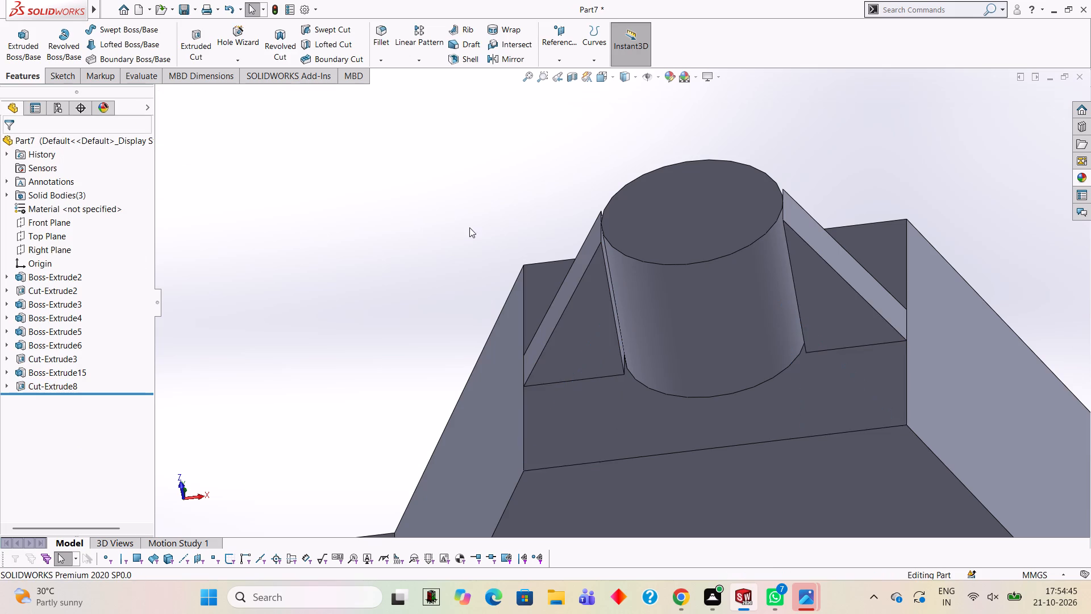
middle_click_drag(472, 227, 476, 391)
middle_click_drag(603, 299, 609, 302)
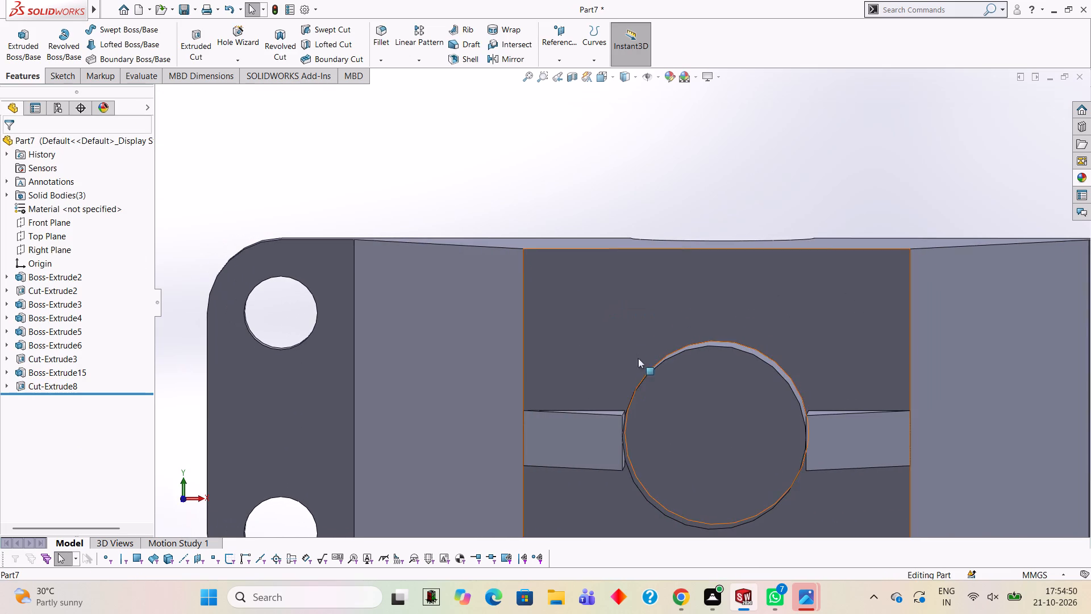
Sketch on the round boss's top face, check the left rib's spacing from the block's two left corners with temporary lines, and discard the sketch.
left_click(711, 437)
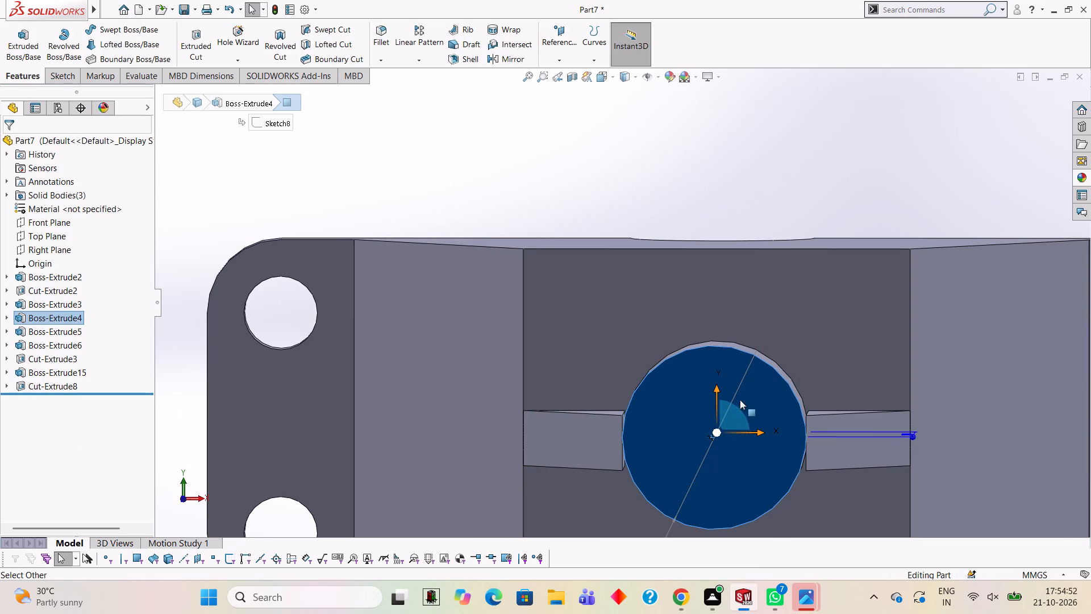
key("Escape")
left_click(711, 433)
left_click(761, 400)
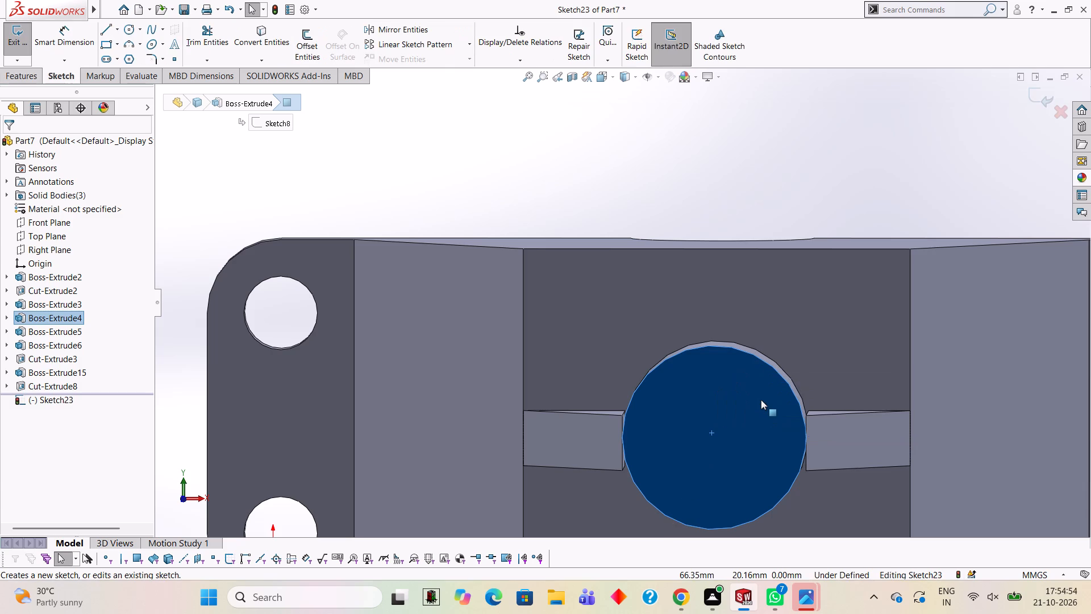
key("ctrl+8")
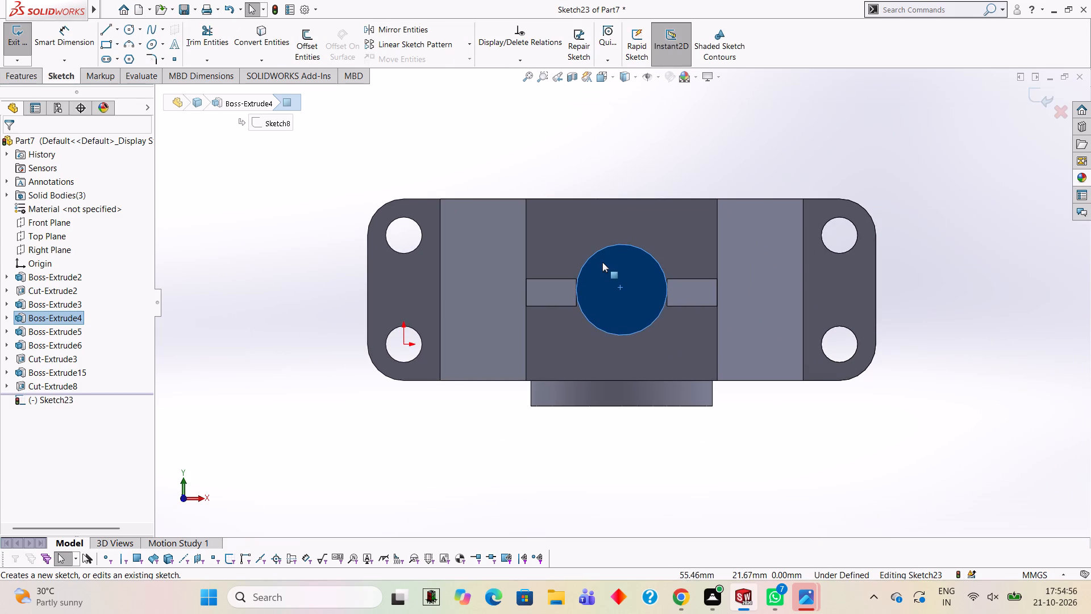
scroll(602, 262, "down", 4)
left_click(103, 31)
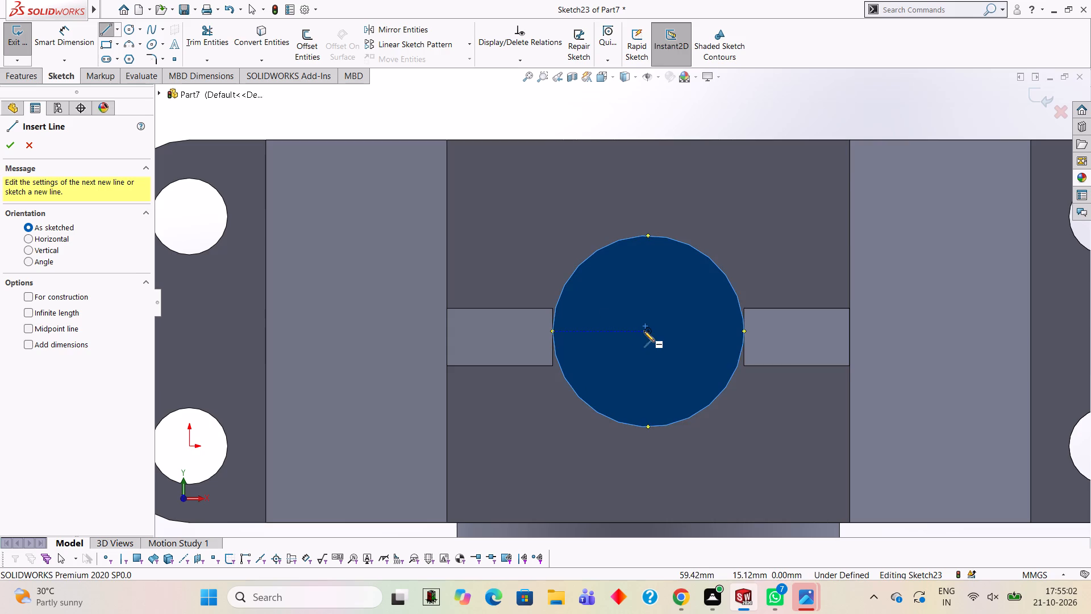
left_click(447, 140)
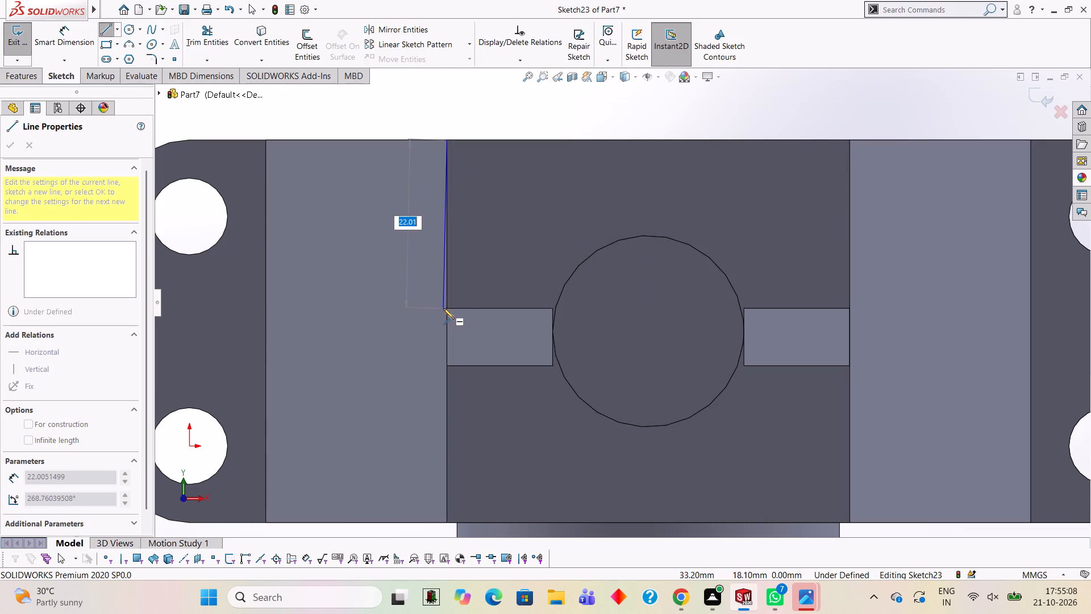
key("Escape")
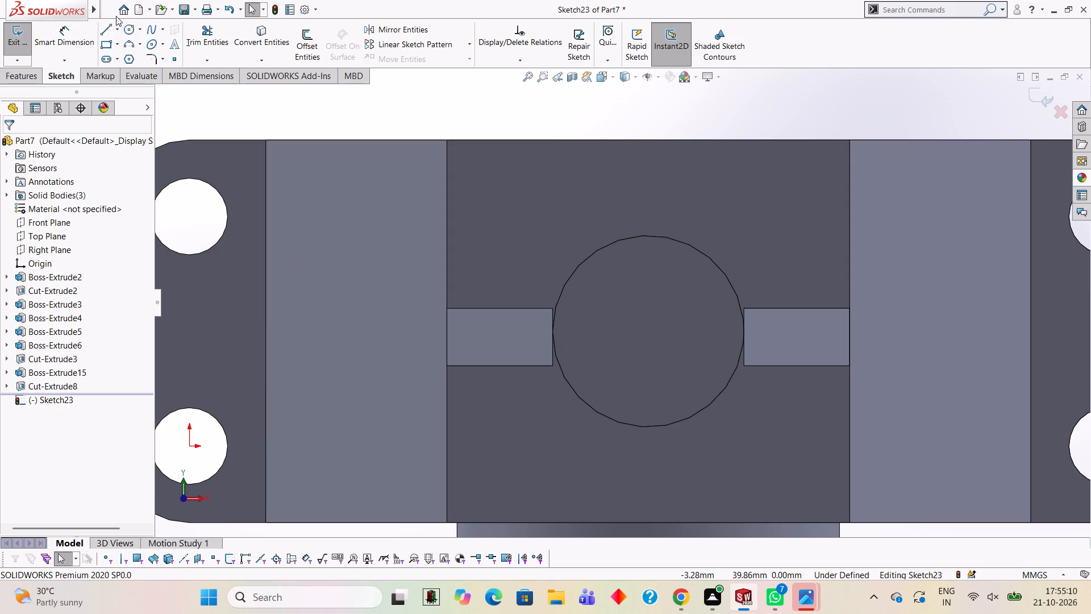
left_click(107, 36)
scroll(436, 373, "up", 3)
scroll(495, 418, "down", 1)
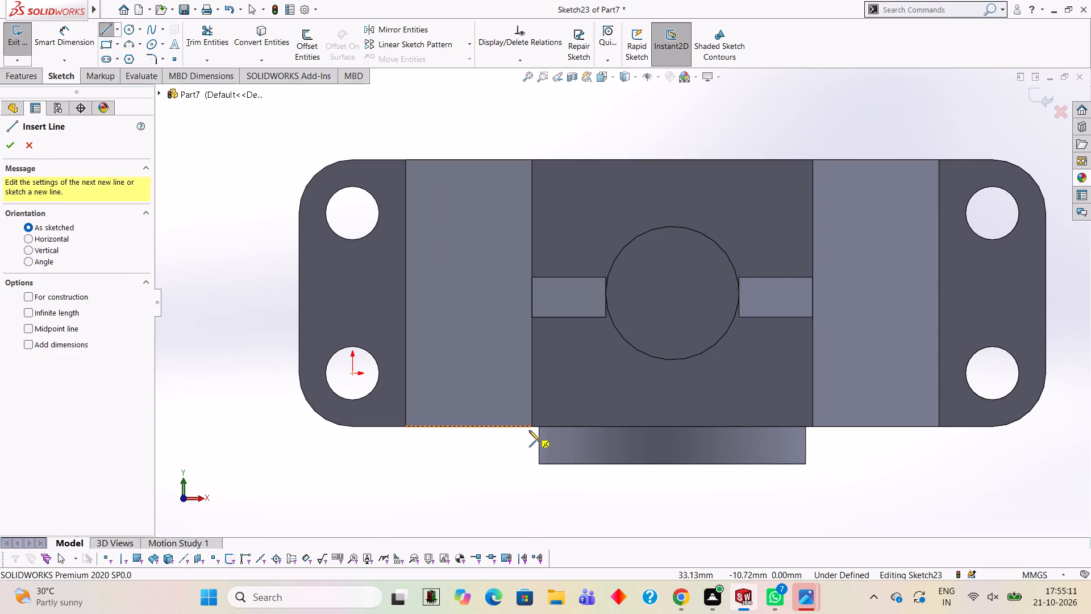
left_click(533, 426)
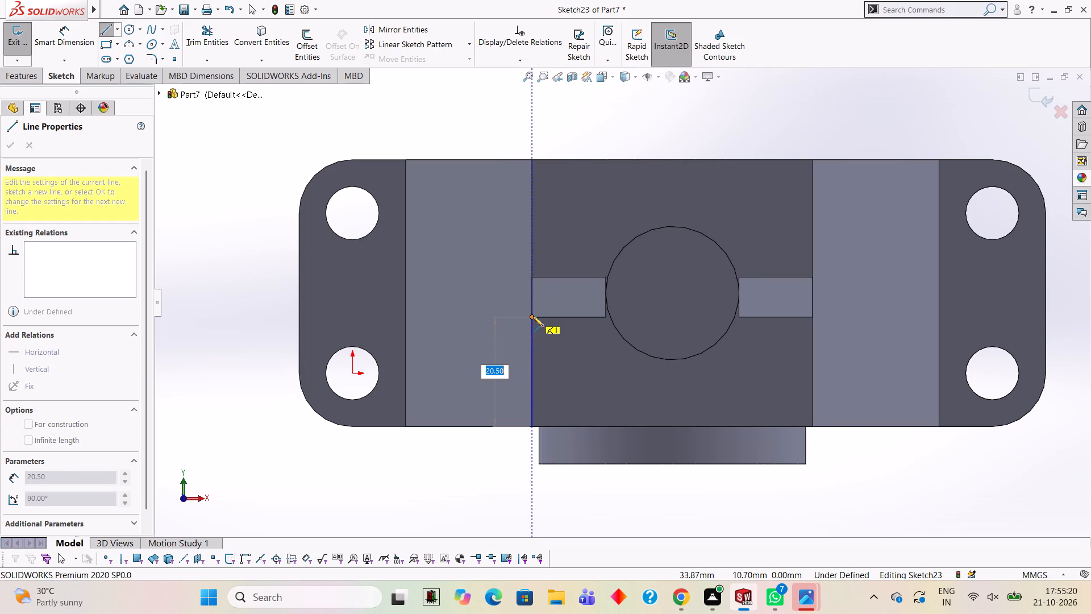
key("Escape")
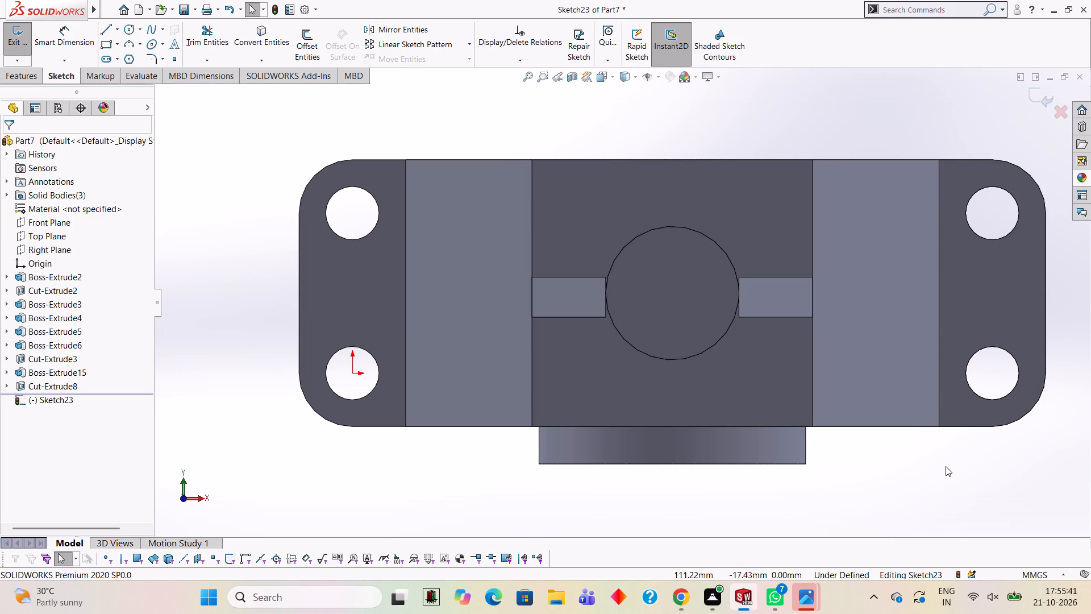
scroll(696, 361, "down", 2)
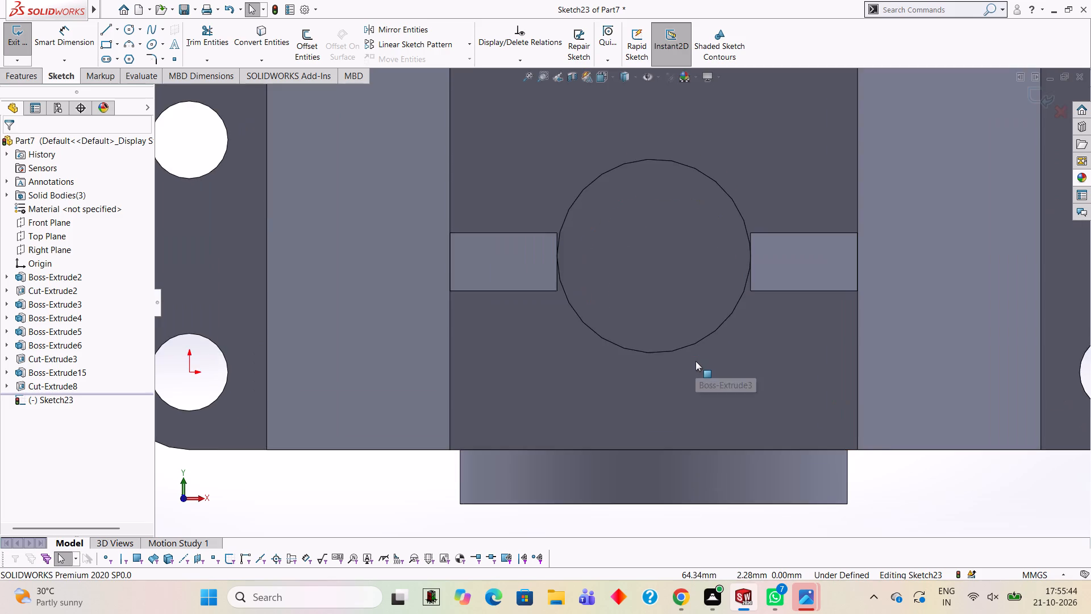
scroll(696, 323, "up", 2)
scroll(710, 273, "down", 3)
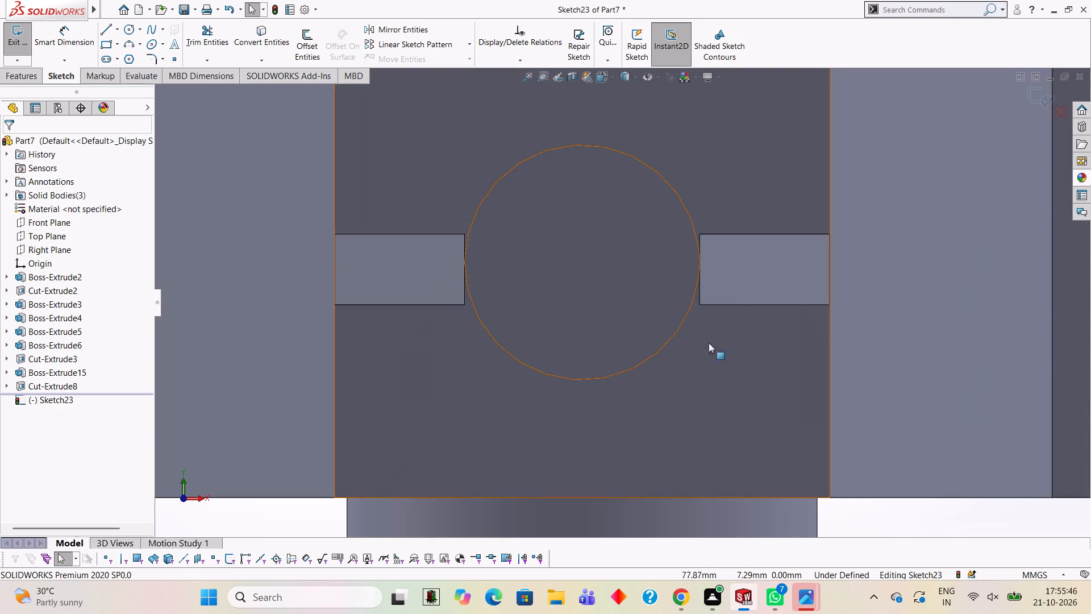
scroll(647, 315, "up", 2)
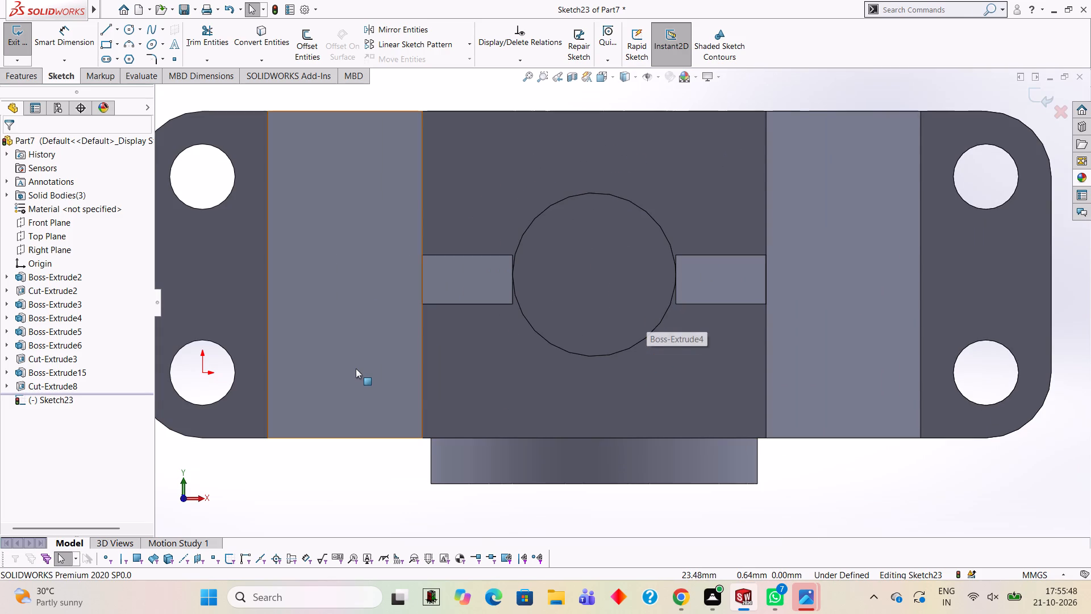
key("ctrl+z")
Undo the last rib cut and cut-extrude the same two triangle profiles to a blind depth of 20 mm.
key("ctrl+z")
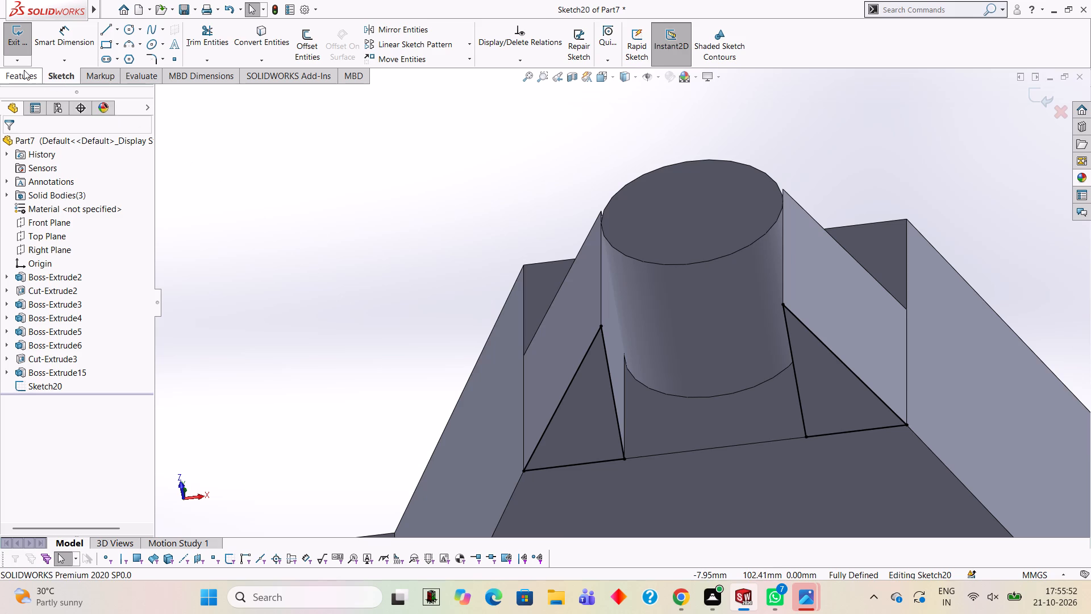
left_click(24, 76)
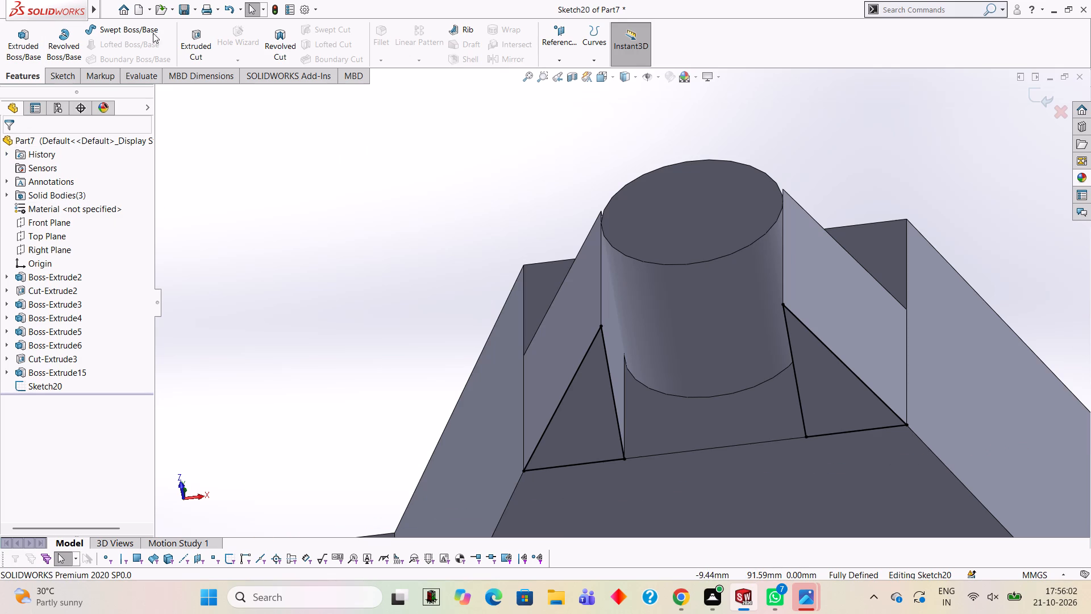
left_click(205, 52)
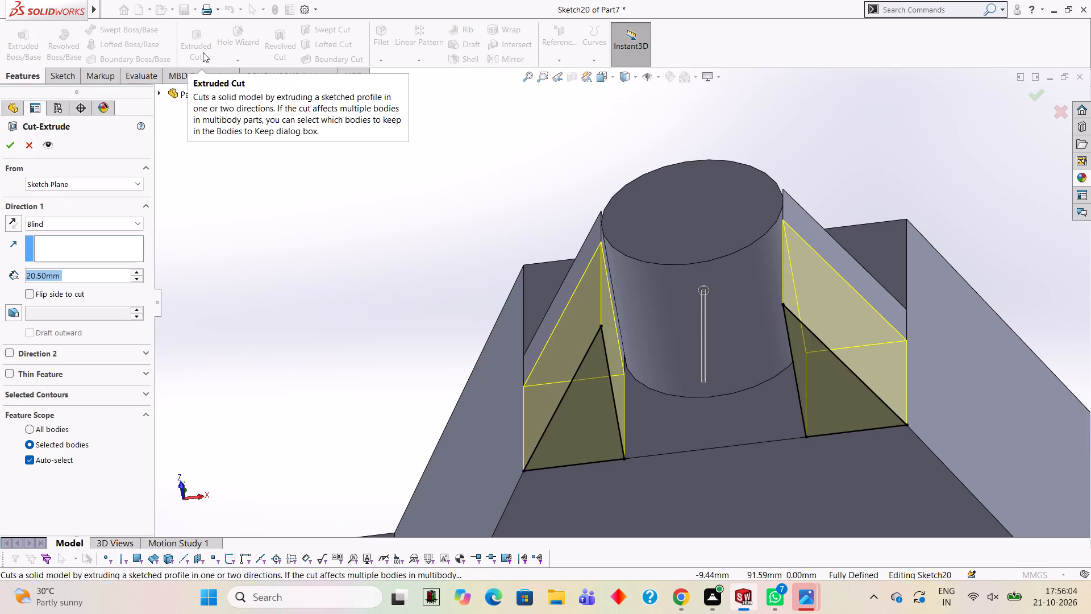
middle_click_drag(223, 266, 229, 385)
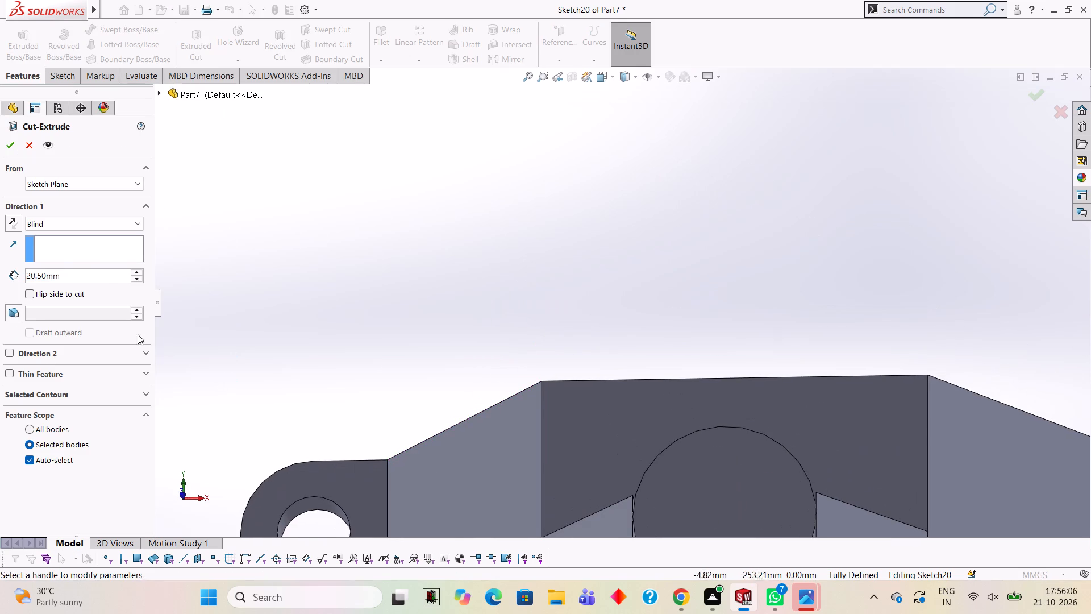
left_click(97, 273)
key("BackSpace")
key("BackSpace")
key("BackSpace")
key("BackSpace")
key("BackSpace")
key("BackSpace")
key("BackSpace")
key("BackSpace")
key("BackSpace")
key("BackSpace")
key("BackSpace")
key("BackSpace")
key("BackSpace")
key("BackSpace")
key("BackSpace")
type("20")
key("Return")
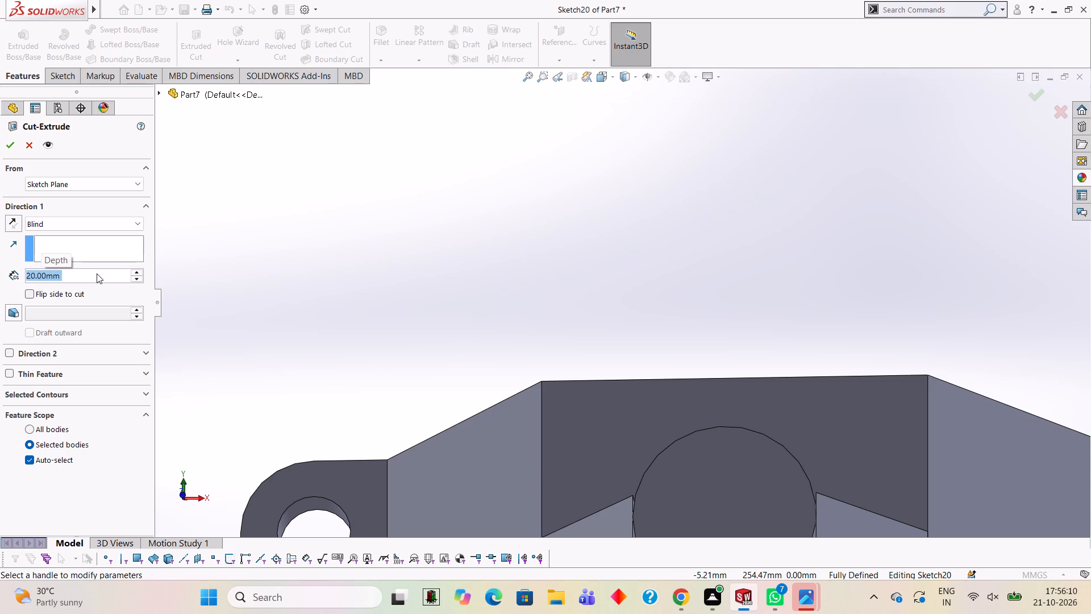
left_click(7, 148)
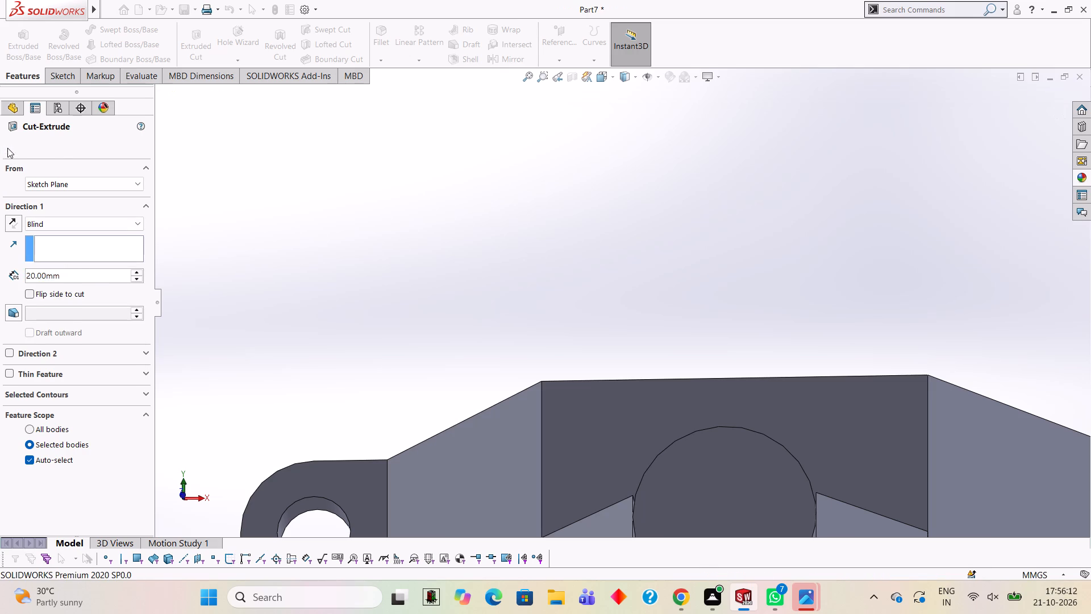
Sketch on the trapezoidal block's top face, check the left rib's spacing from the block's lower-left corner with a temporary line, and undo the sketch.
left_click(359, 215)
scroll(417, 262, "up", 7)
middle_click_drag(574, 326, 588, 395)
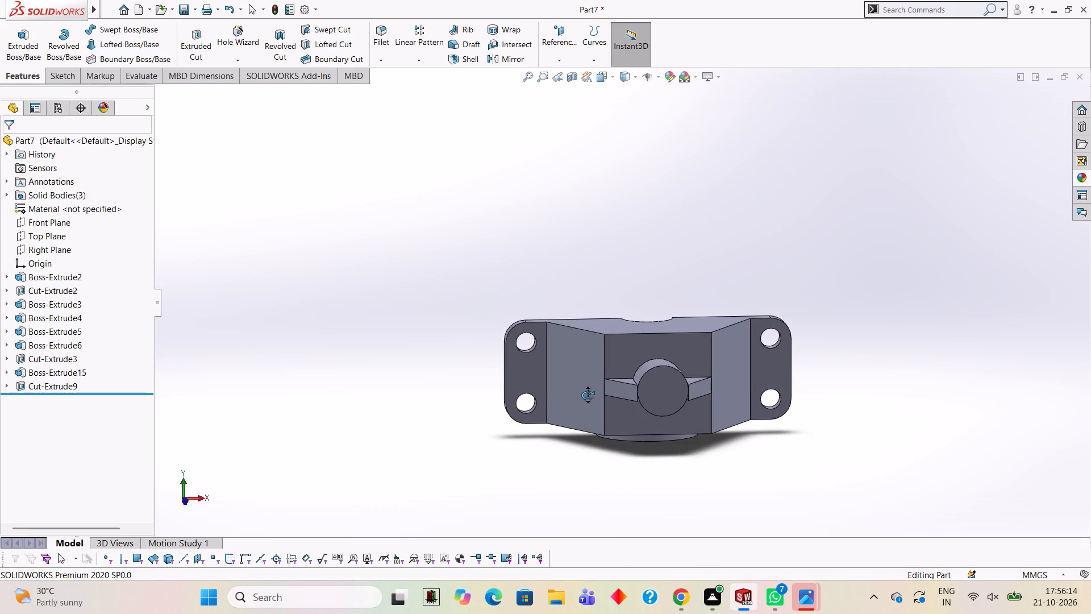
middle_click_drag(588, 395, 592, 370)
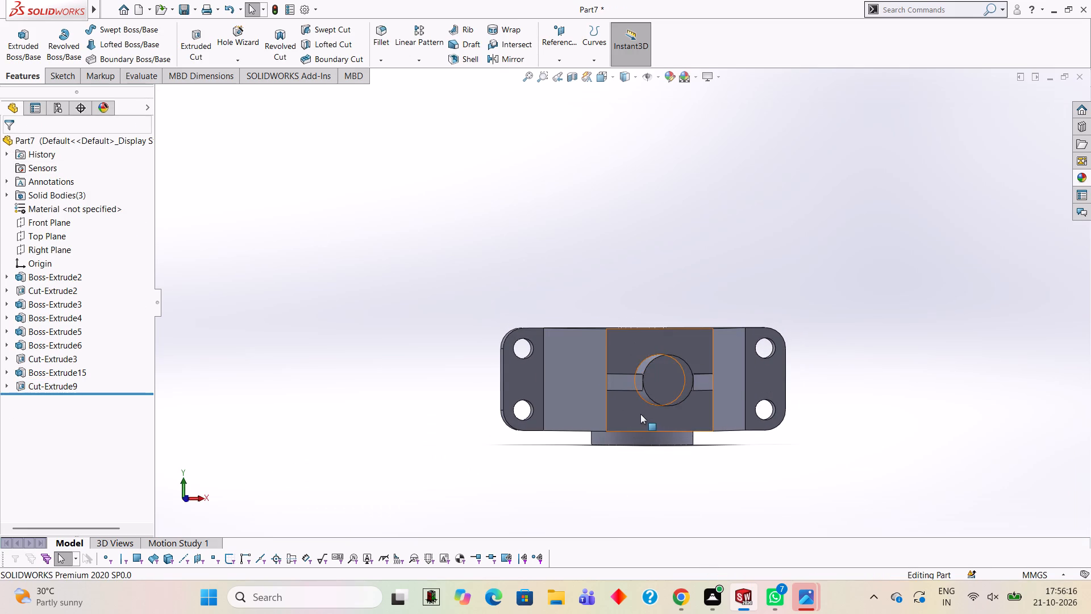
left_click(640, 414)
left_click(689, 377)
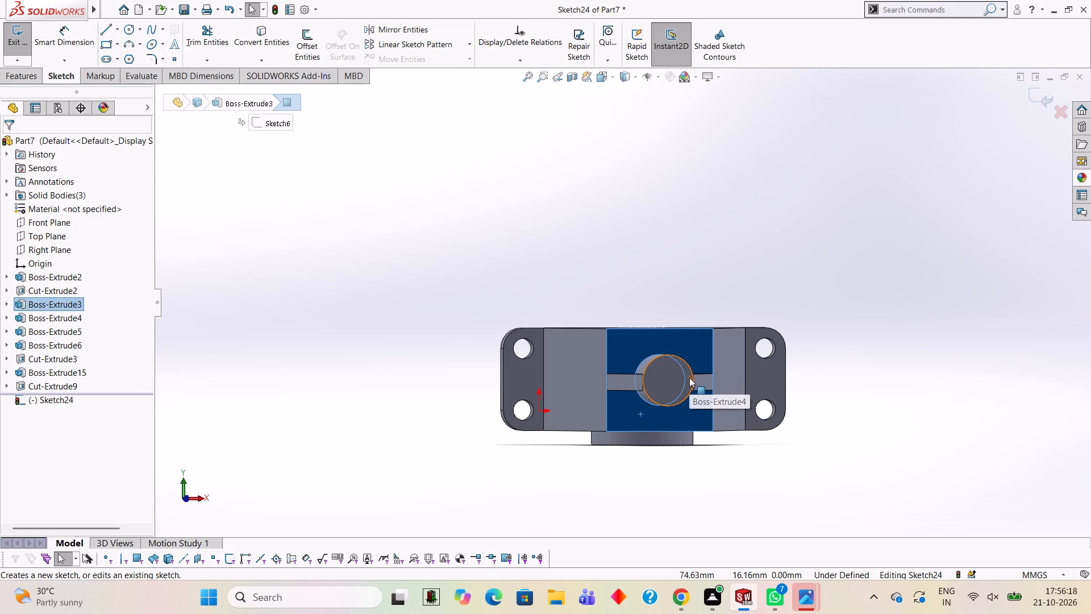
key("ctrl+8")
scroll(701, 315, "down", 3)
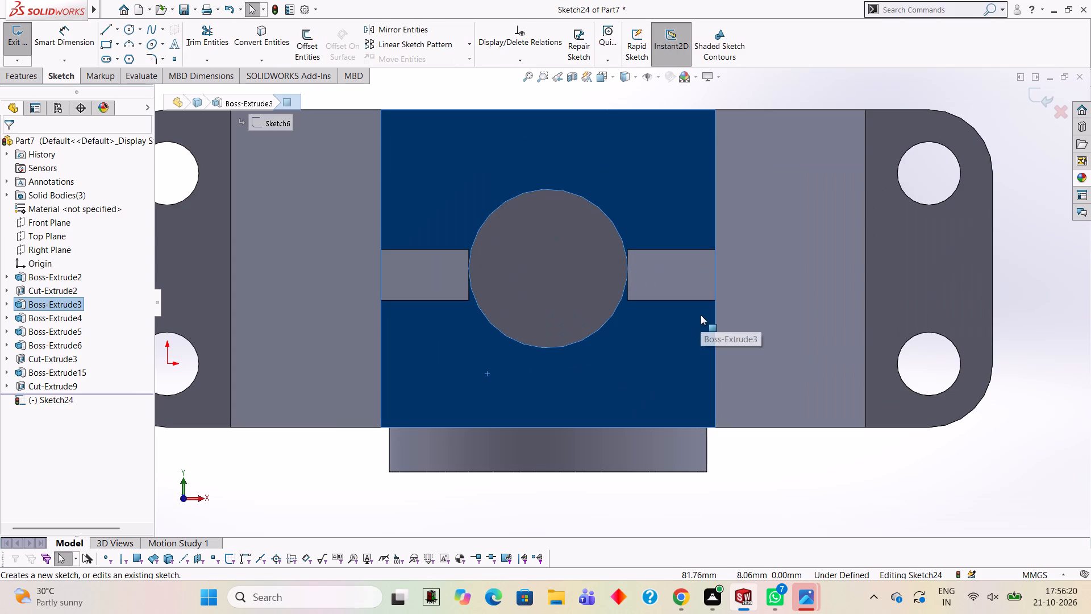
left_click(106, 34)
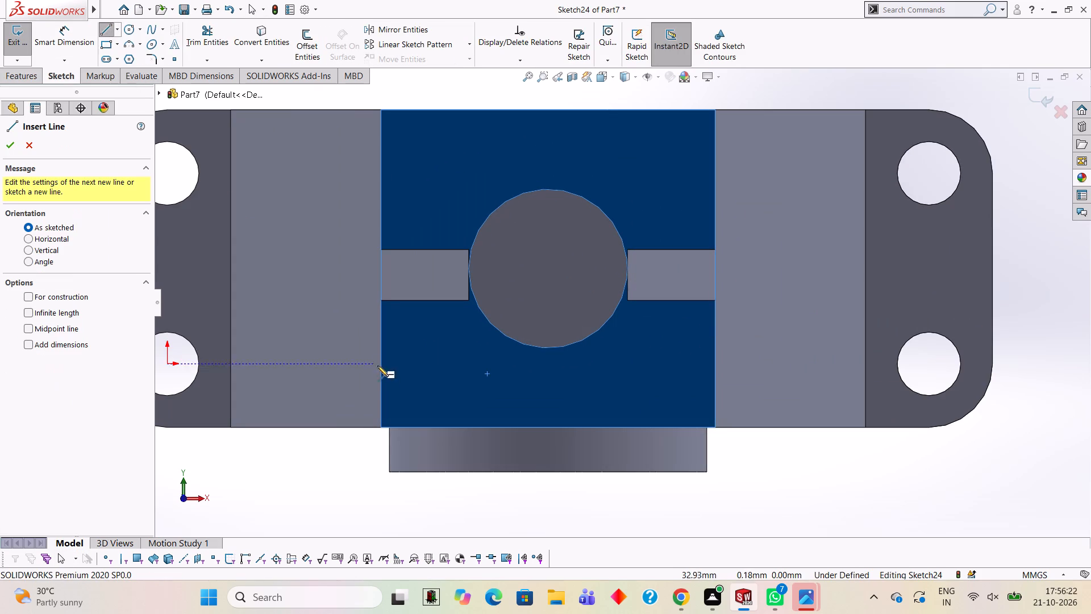
left_click(382, 426)
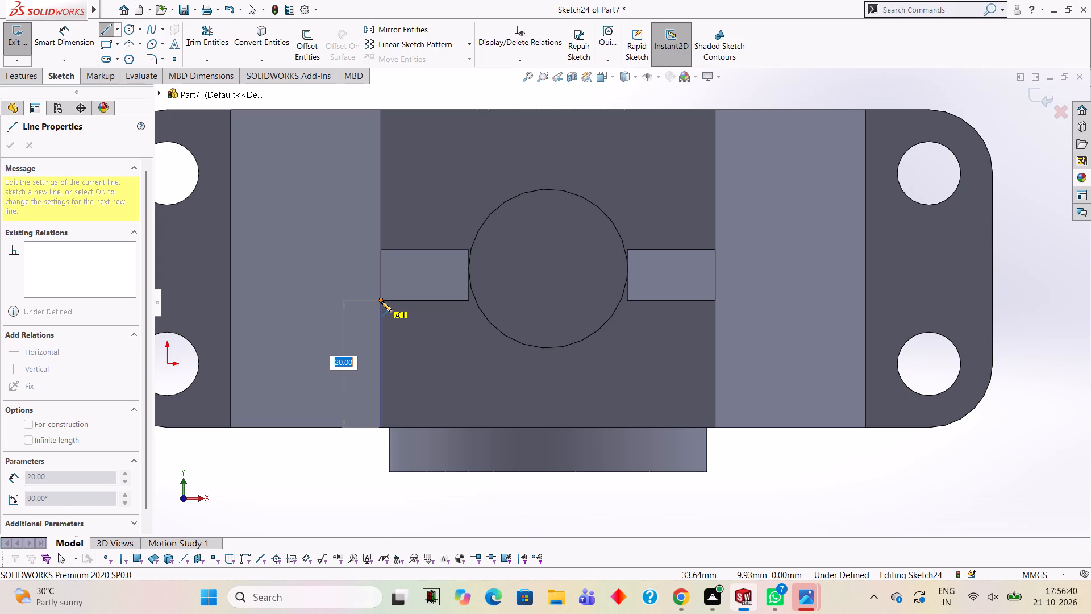
key("Escape")
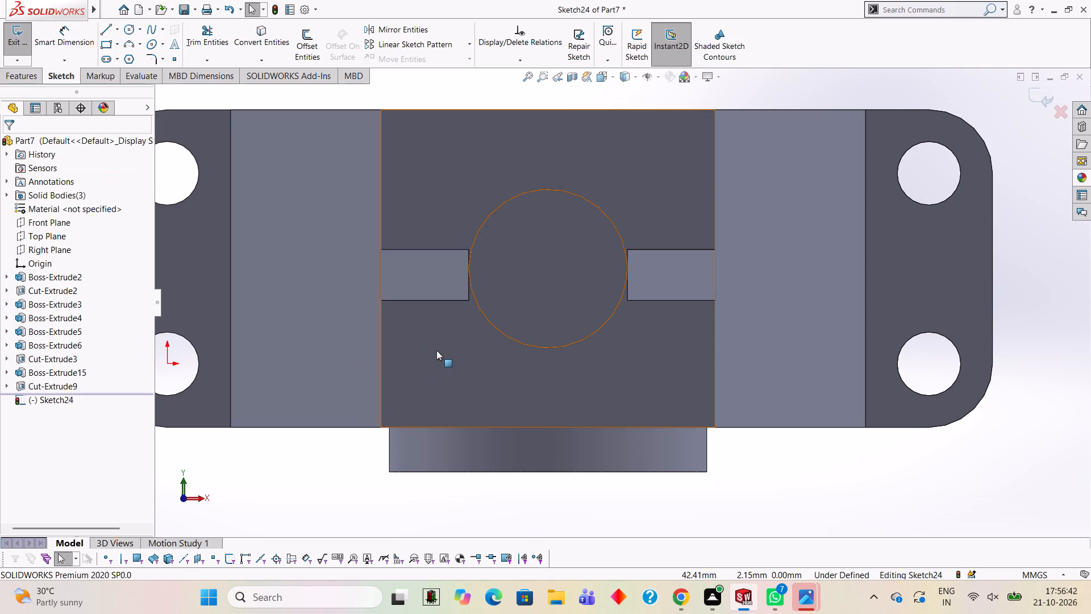
key("ctrl+z")
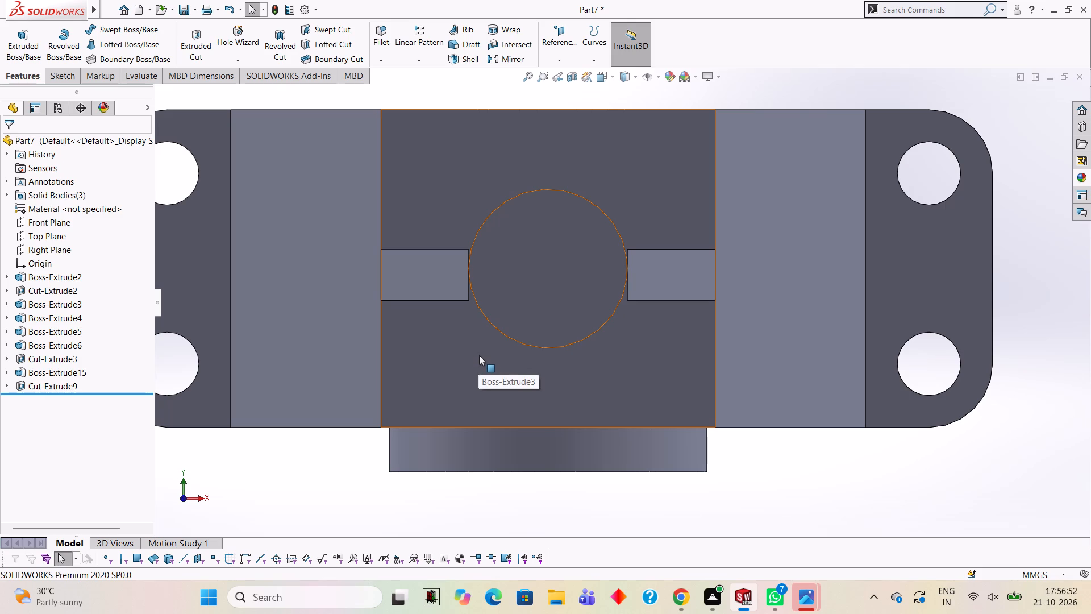
Undo the last rib cut and cut-extrude the same two triangle profiles to a blind depth of 21 mm.
scroll(430, 251, "up", 2)
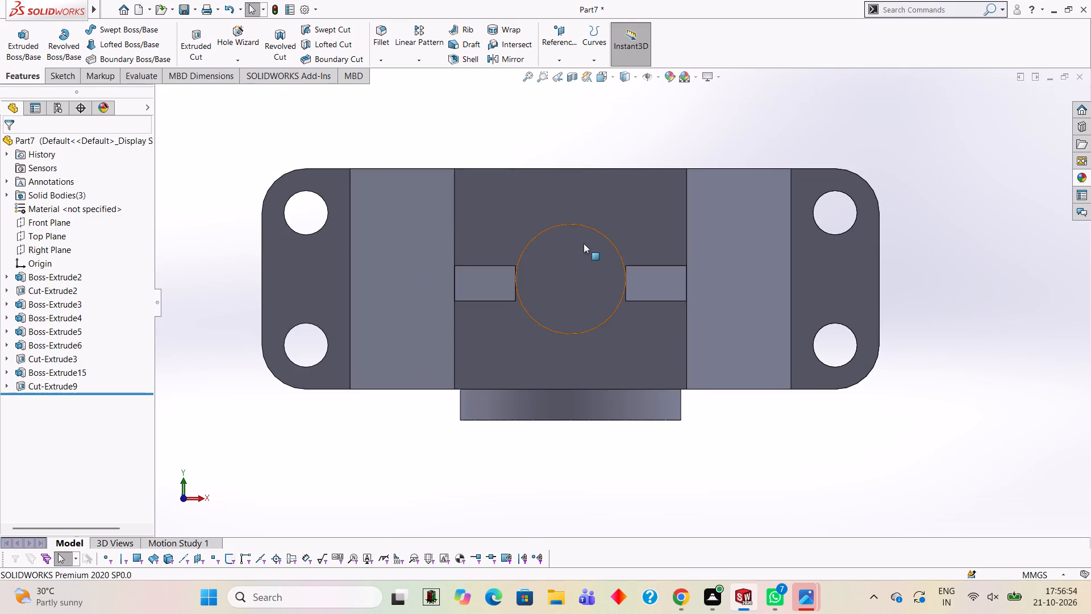
scroll(580, 241, "down", 2)
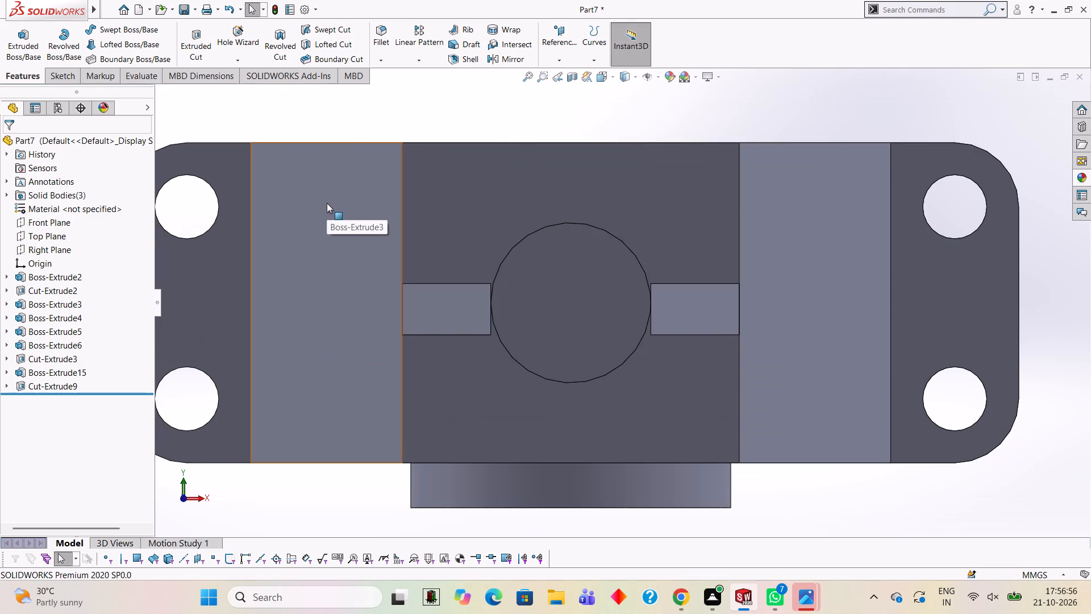
key("ctrl+z")
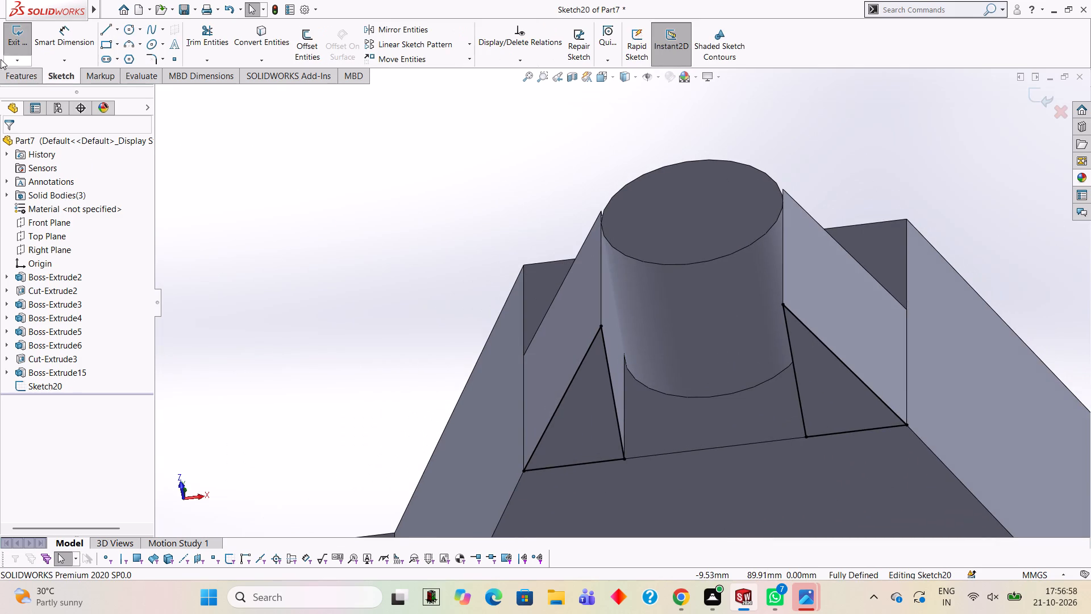
left_click(22, 80)
left_click(205, 37)
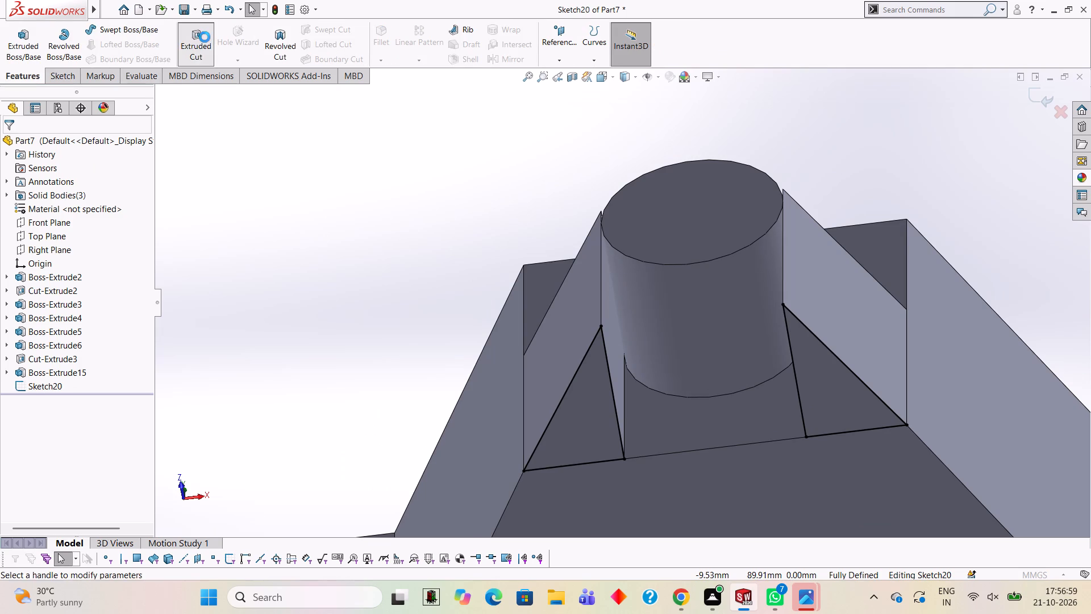
type("21")
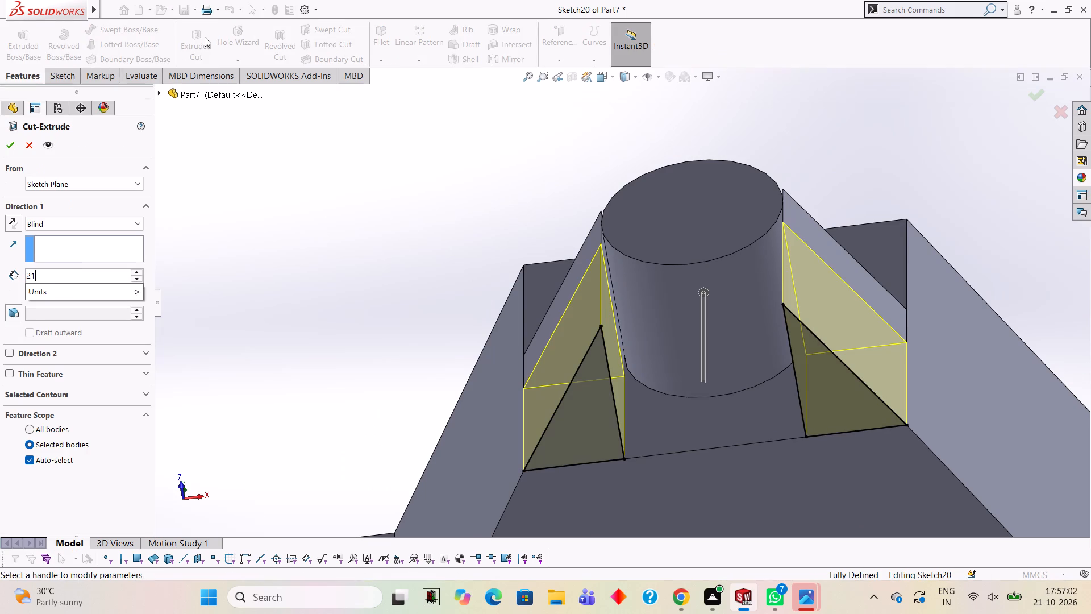
key("Return")
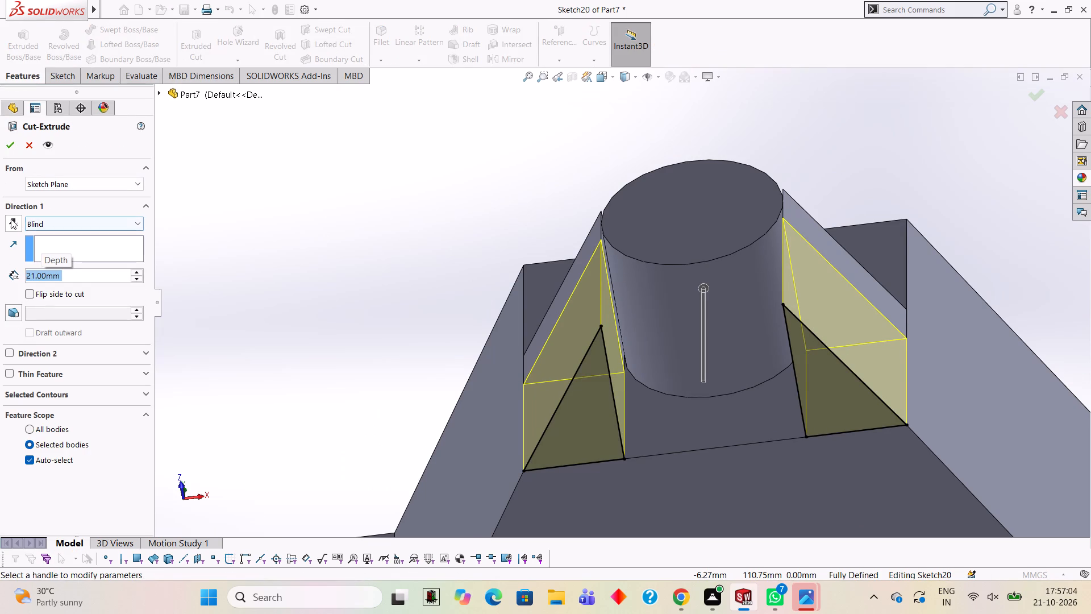
left_click(6, 147)
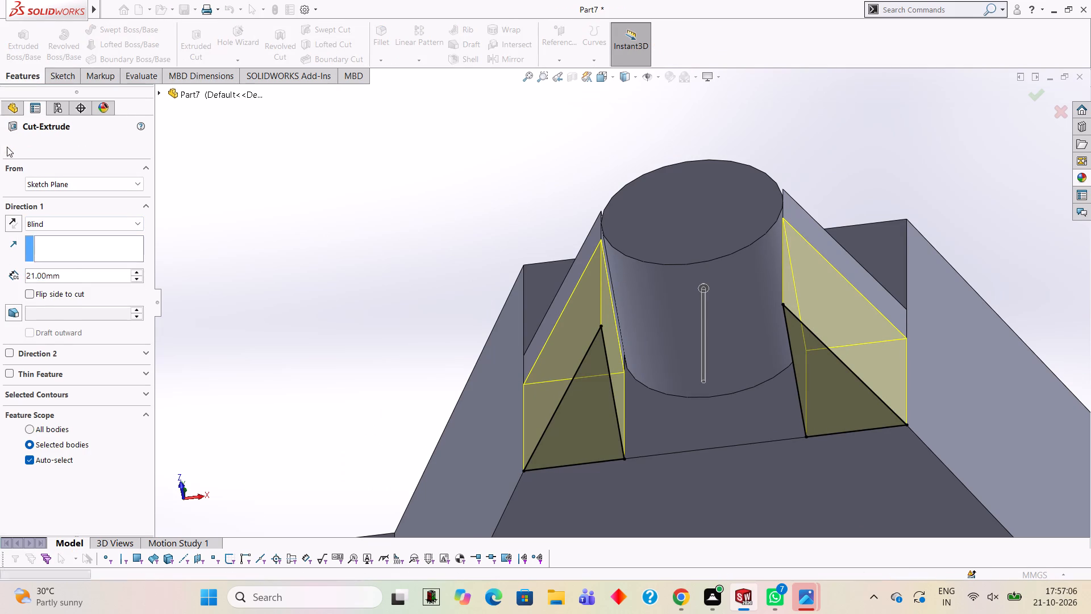
Sketch on the trapezoidal block's top face and check the left rib's spacing from the block's upper-left corner with a temporary line.
left_click(230, 182)
middle_click_drag(324, 222, 348, 336)
scroll(492, 357, "up", 2)
middle_click_drag(561, 322, 551, 368)
scroll(605, 385, "up", 3)
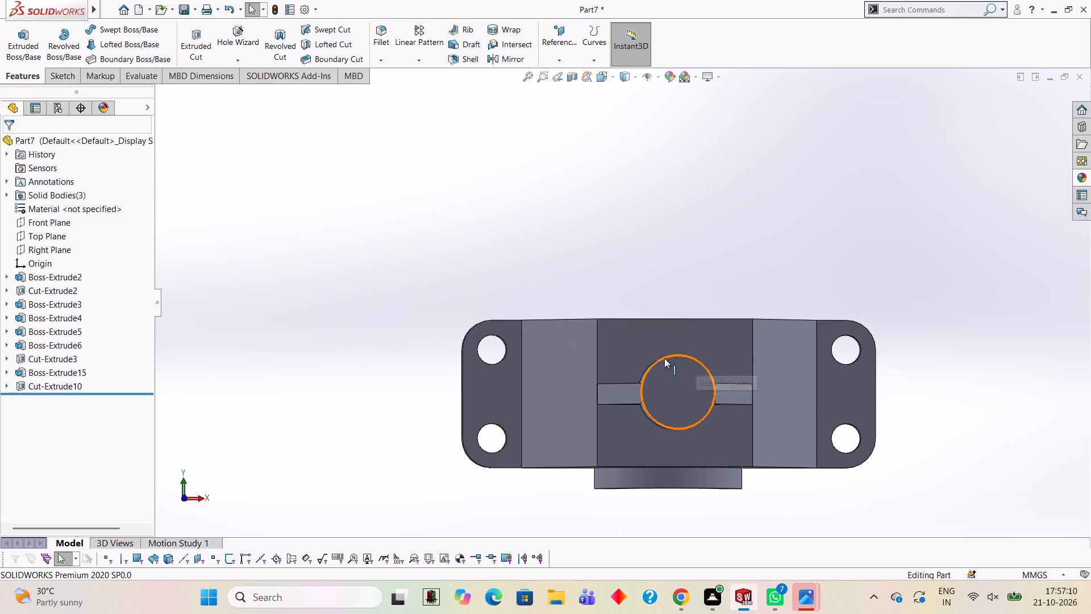
left_click(640, 344)
left_click(688, 312)
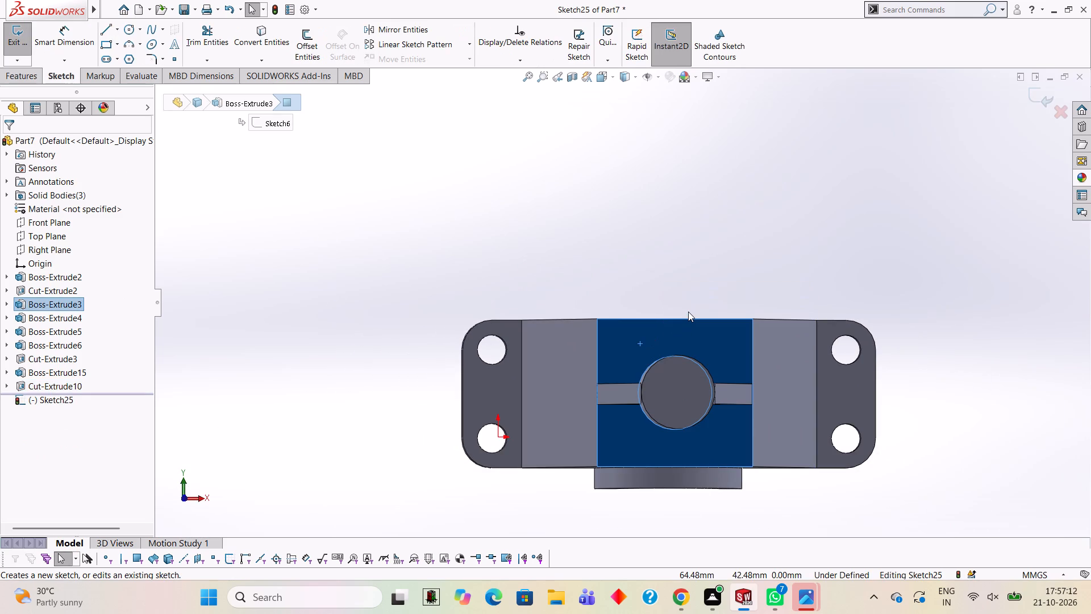
key("ctrl+8")
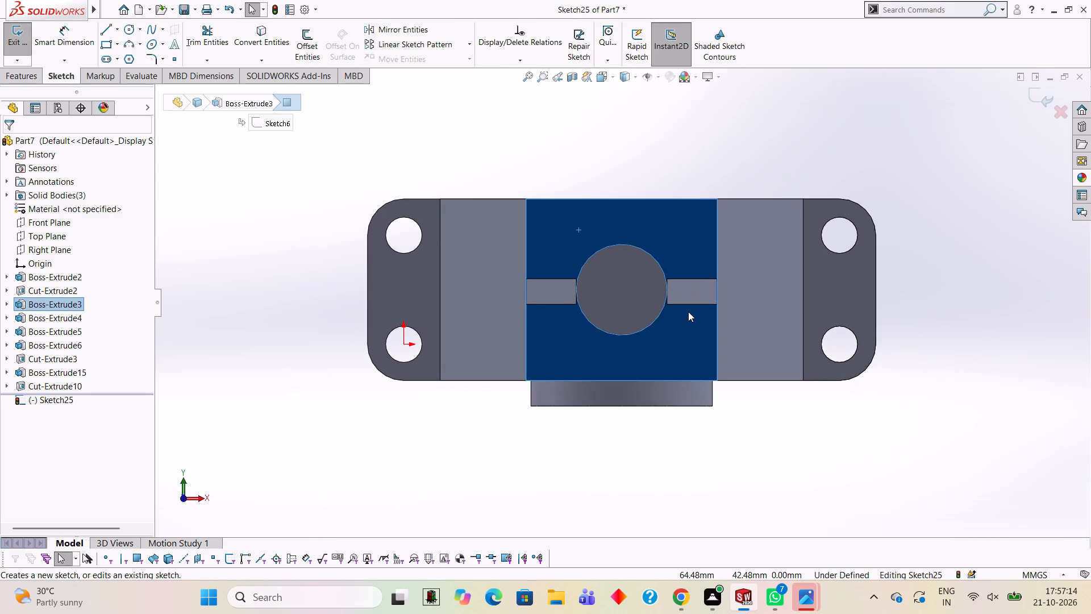
scroll(659, 295, "down", 3)
scroll(612, 227, "up", 2)
scroll(612, 227, "down", 3)
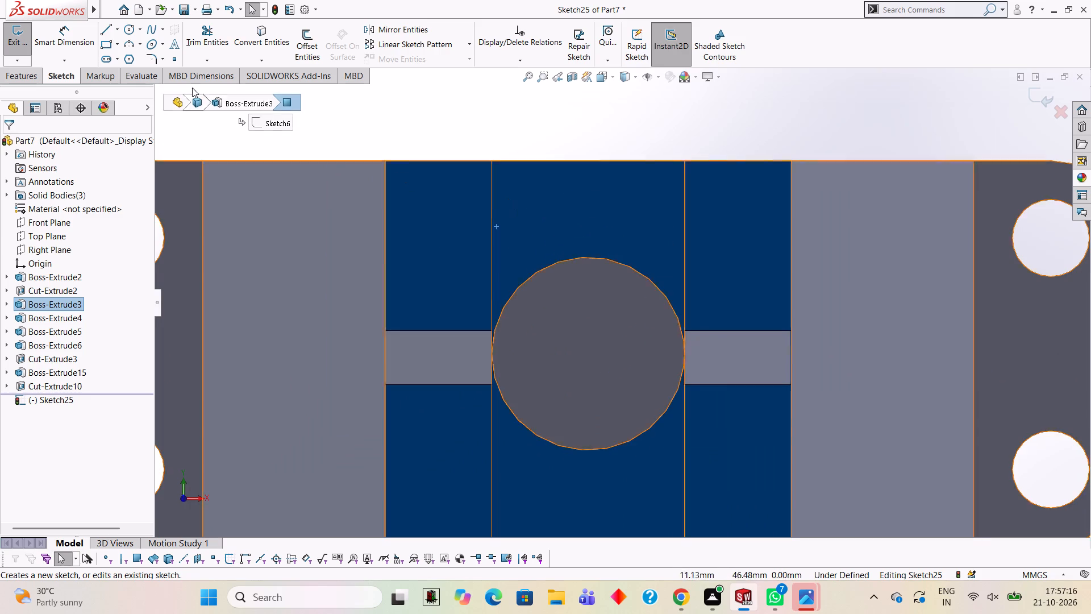
left_click(109, 32)
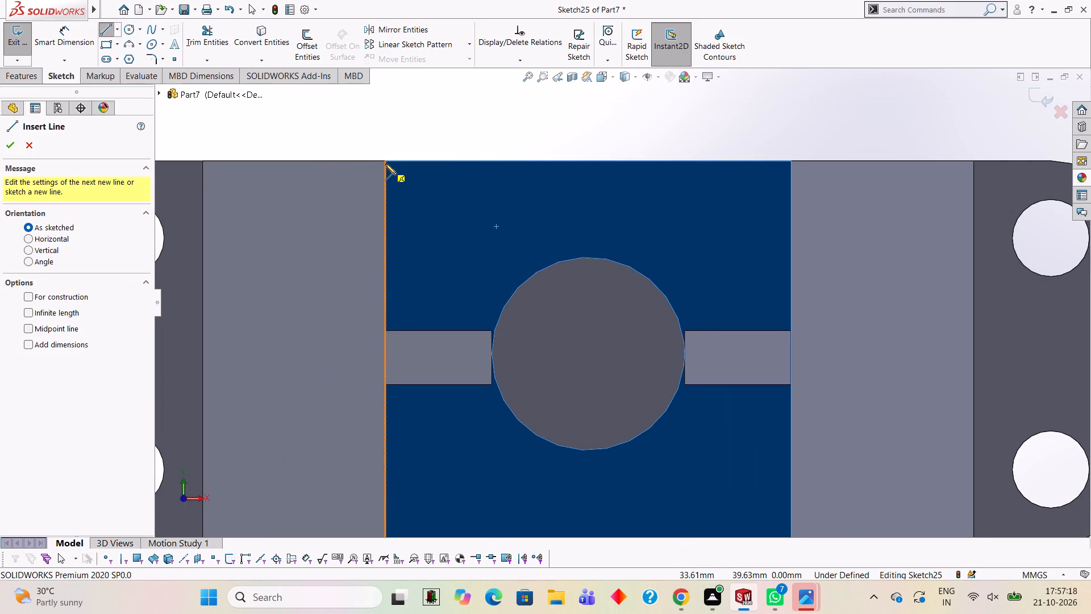
left_click(384, 161)
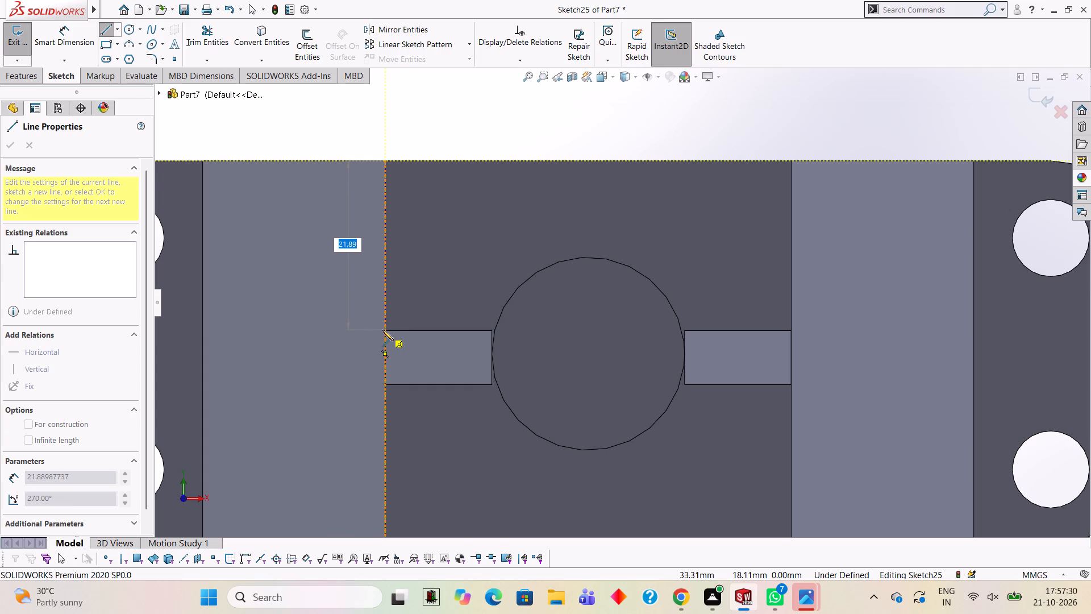
key("Escape")
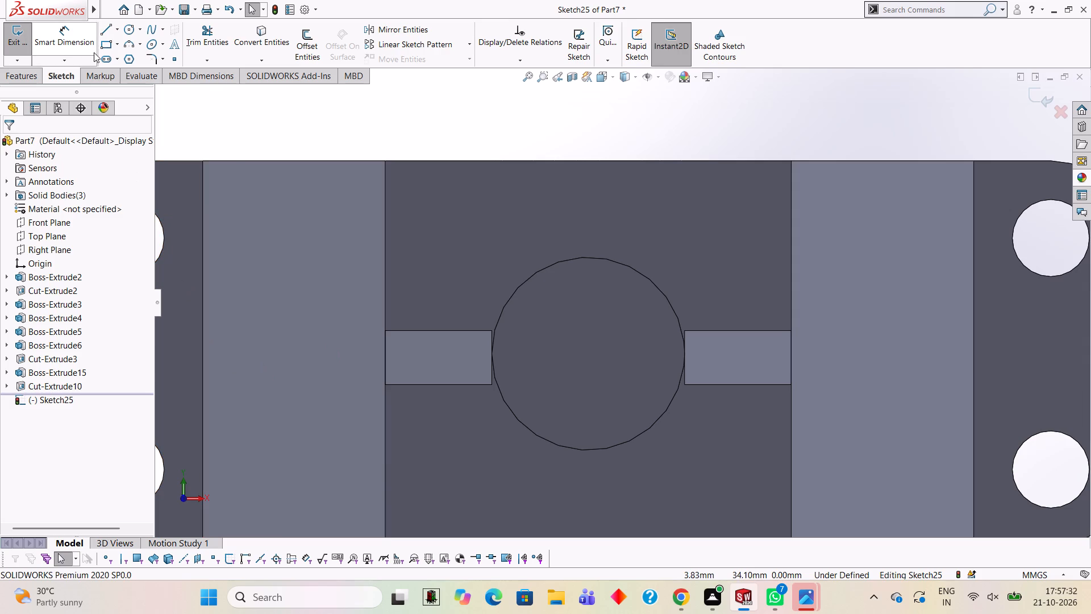
Check the left rib's thickness with a temporary line between its two outer corners, and leave the sketch empty.
left_click(99, 25)
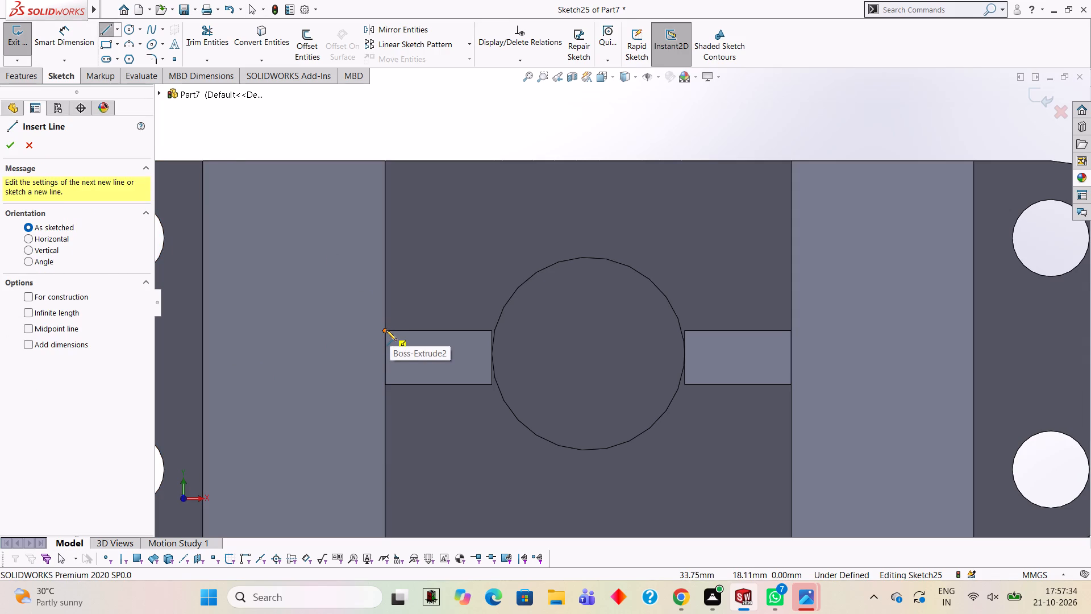
left_click(386, 330)
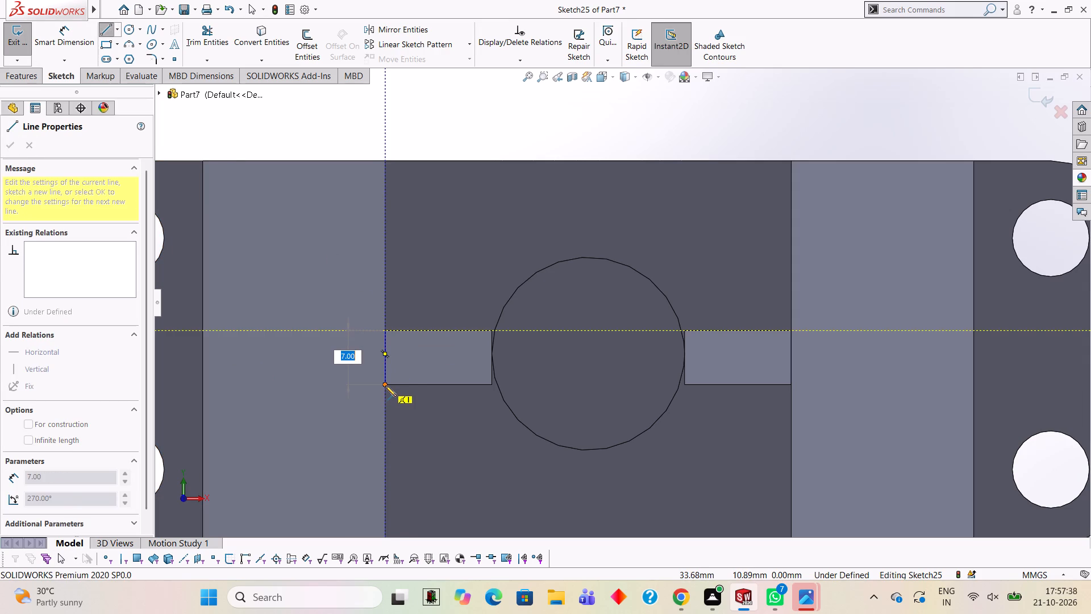
key("Escape")
middle_click_drag(654, 435, 645, 360)
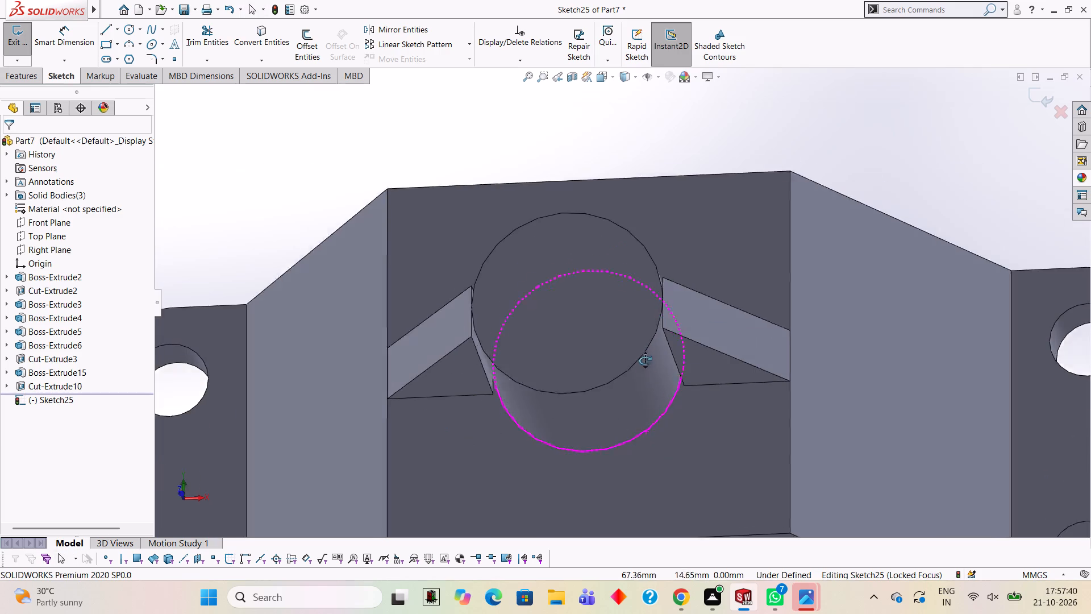
middle_click_drag(645, 360, 645, 360)
left_click(455, 375)
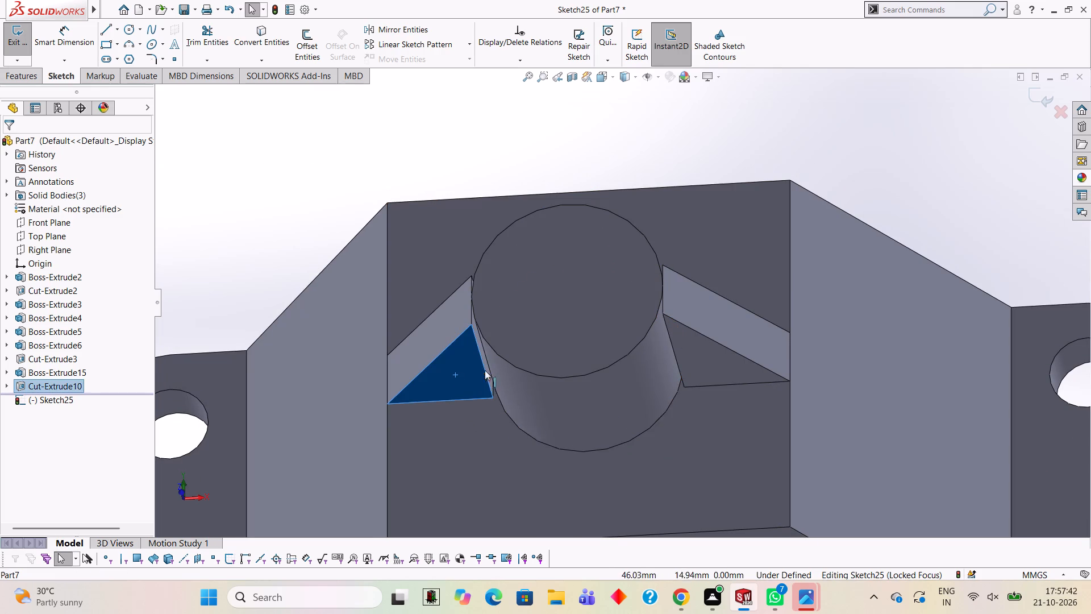
key("Escape")
key("Escape")
key("Escape")
left_click(453, 372)
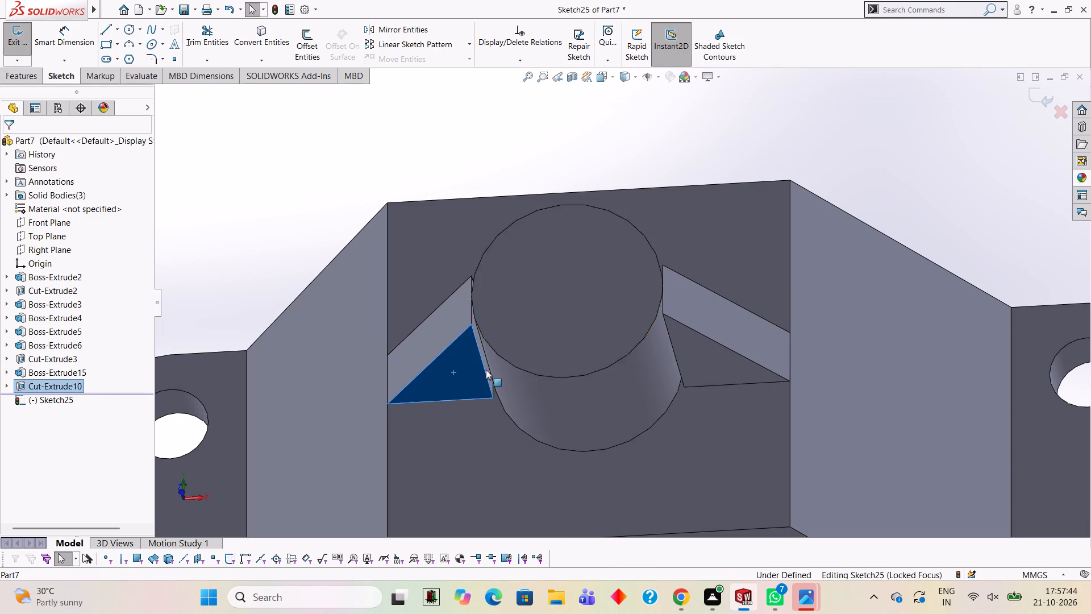
left_click(1035, 97)
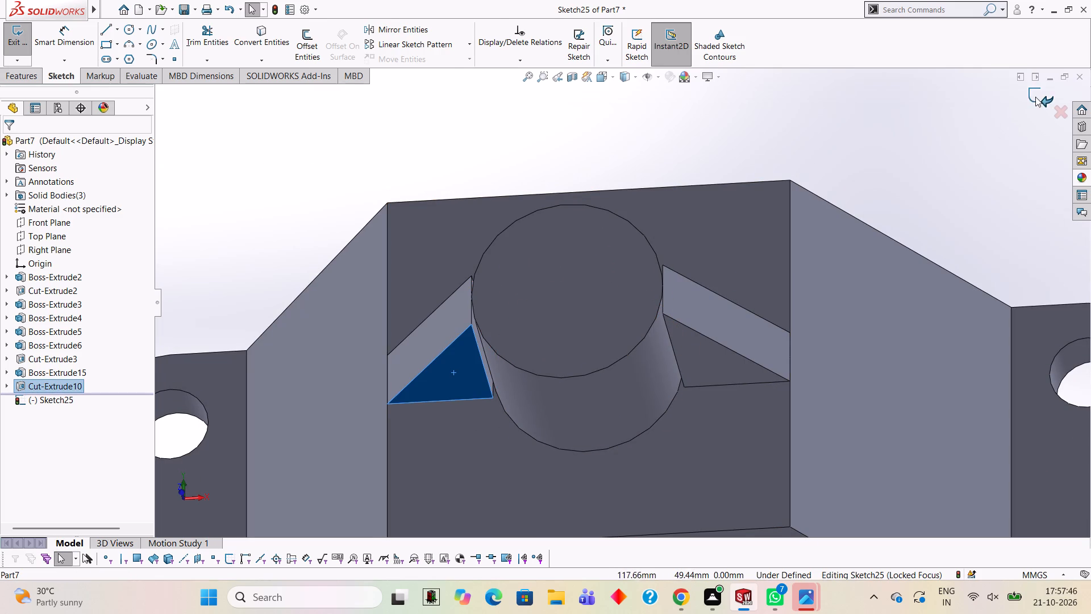
Sketch on the left rib's cut-back face and trace its triangle, with a base about 13.8 mm and a slanted side about 26 mm.
left_click(461, 374)
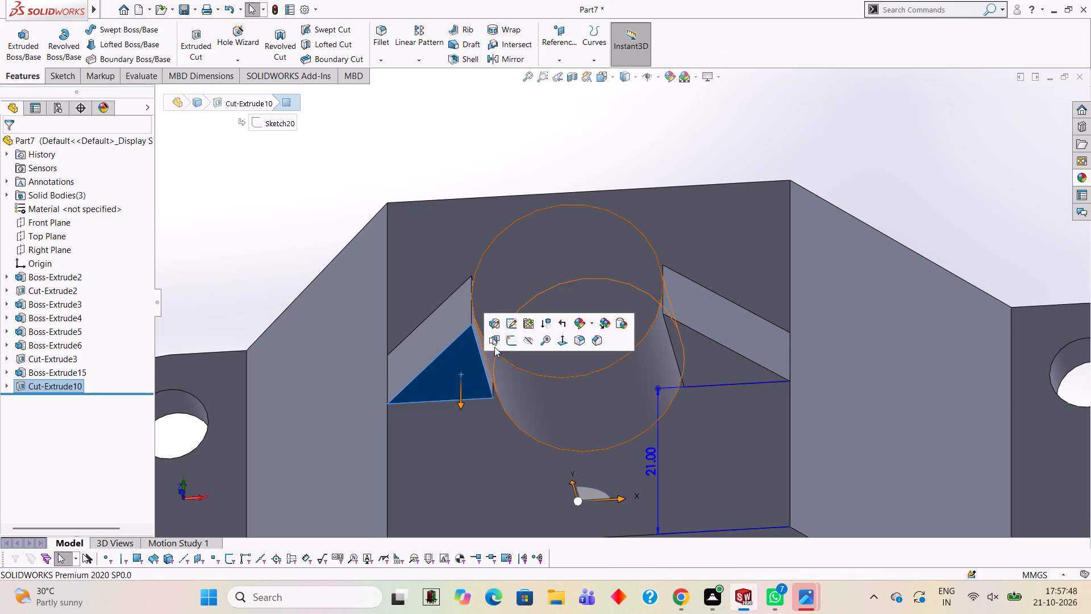
left_click(512, 341)
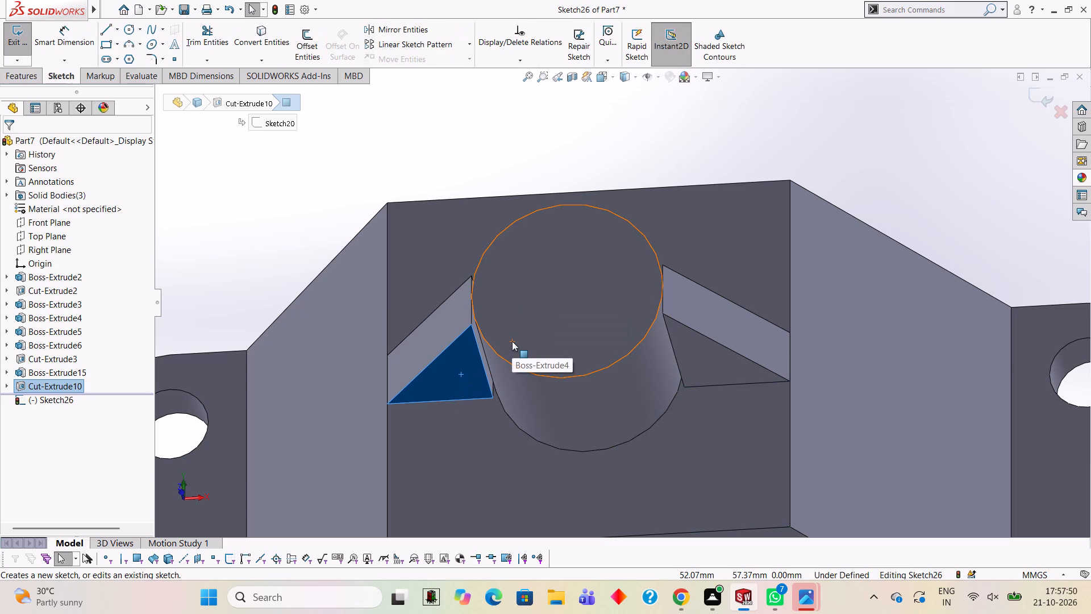
key("ctrl+8")
scroll(652, 198, "up", 1)
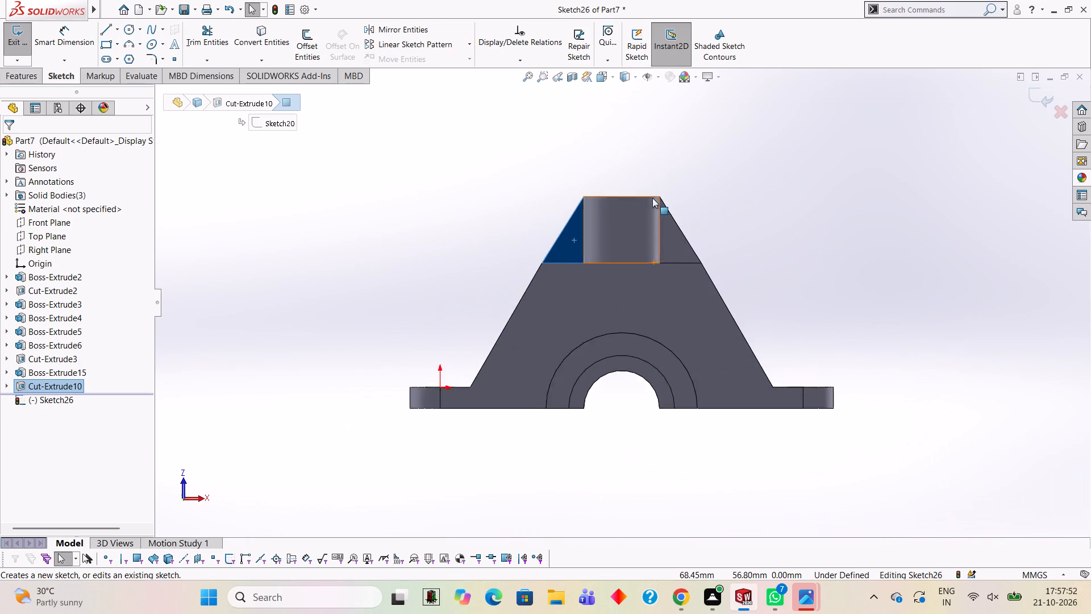
scroll(652, 198, "down", 6)
left_click(108, 30)
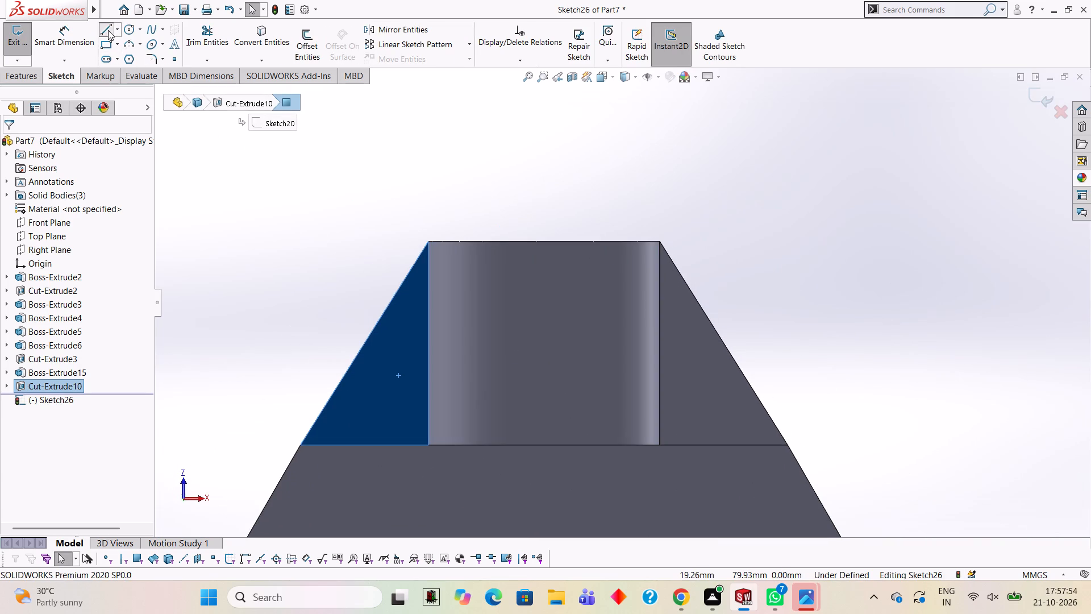
left_click(301, 445)
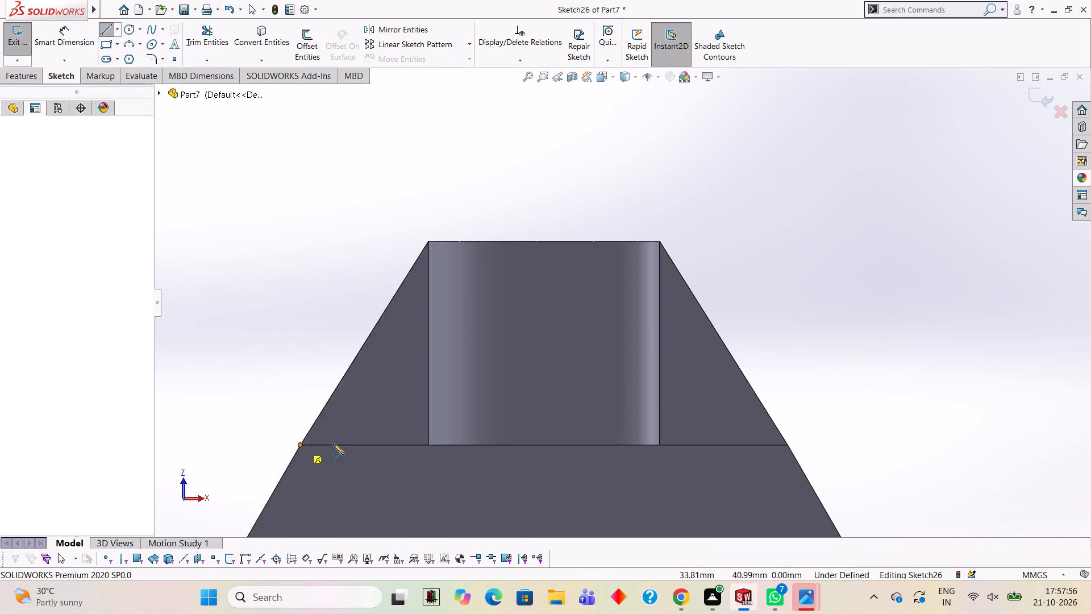
left_click(427, 446)
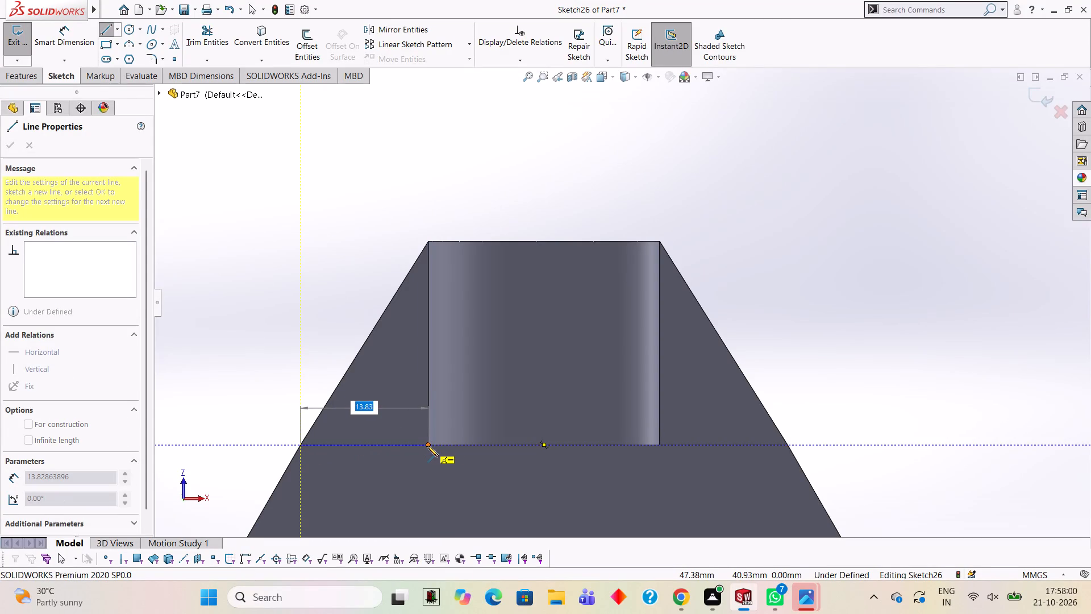
left_click(427, 242)
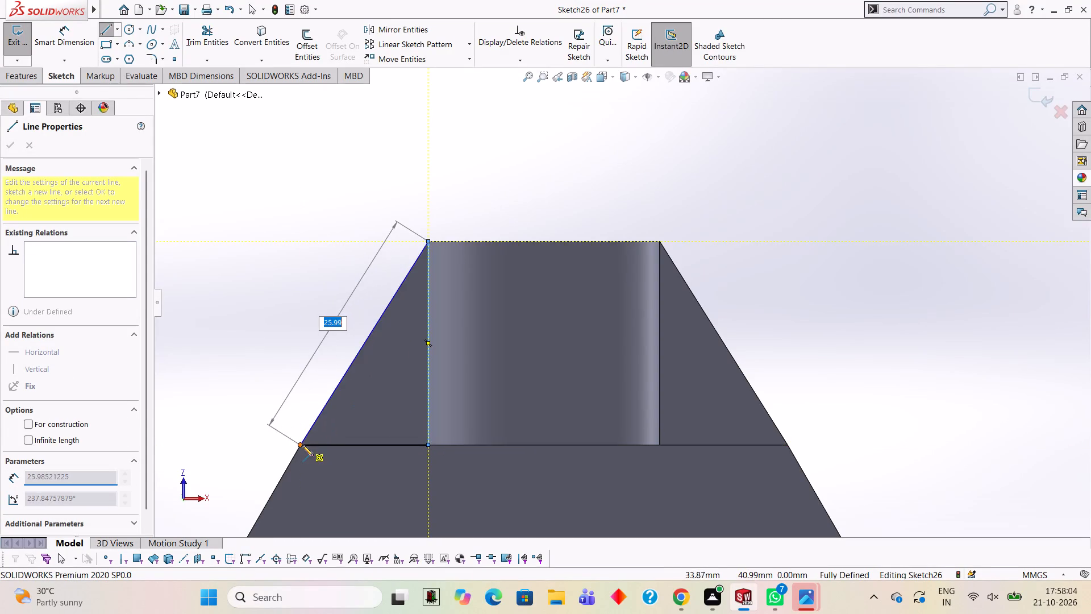
left_click(301, 445)
key("Escape")
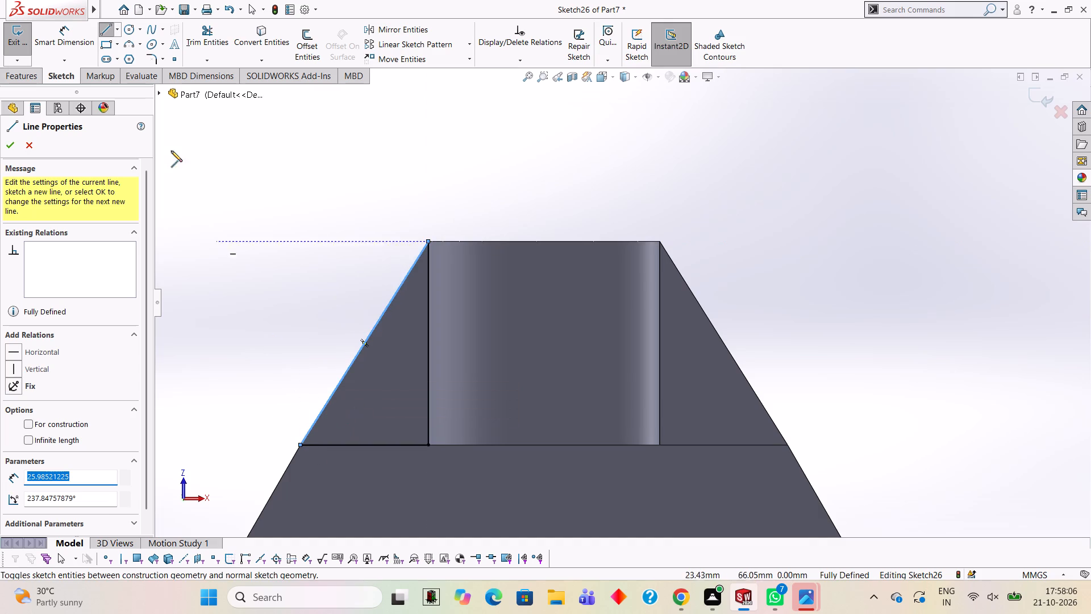
In the same sketch, trace the right rib's triangle, with a base about 13.8 mm and a slanted side about 26 mm.
left_click(660, 242)
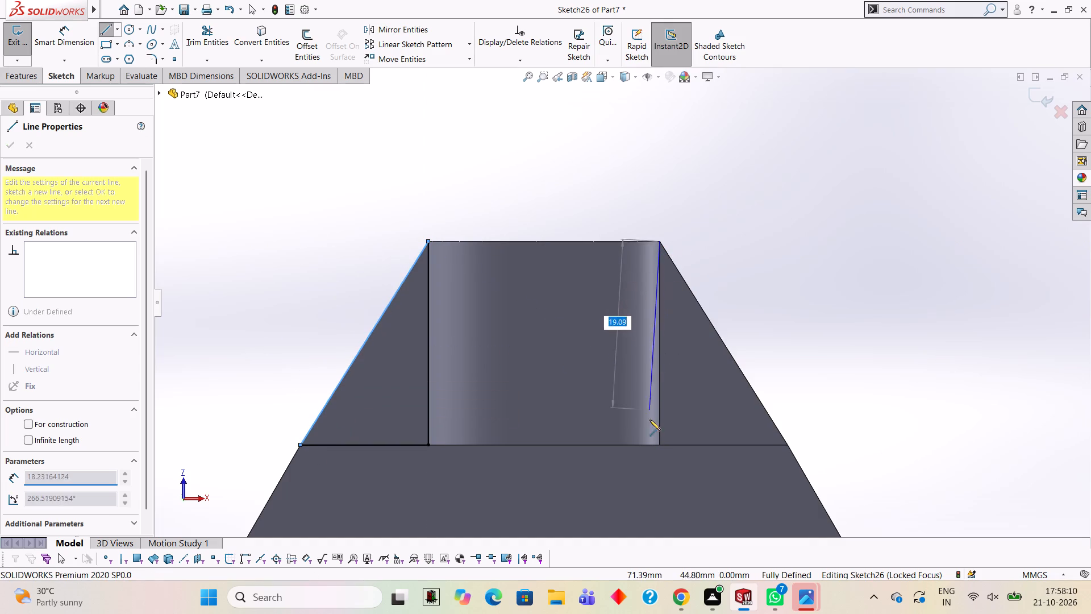
left_click(662, 446)
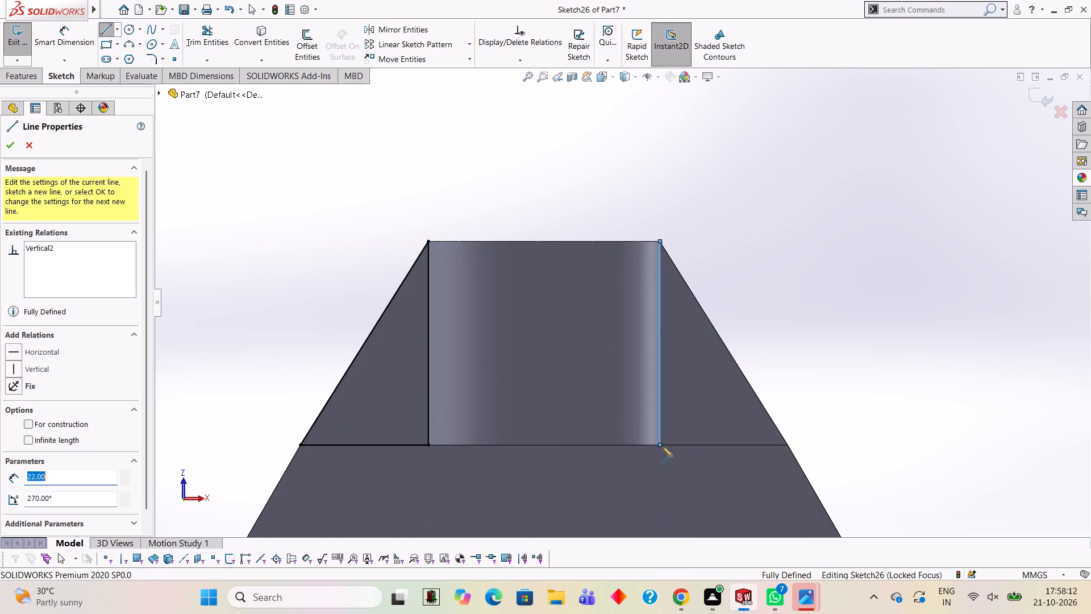
left_click(790, 446)
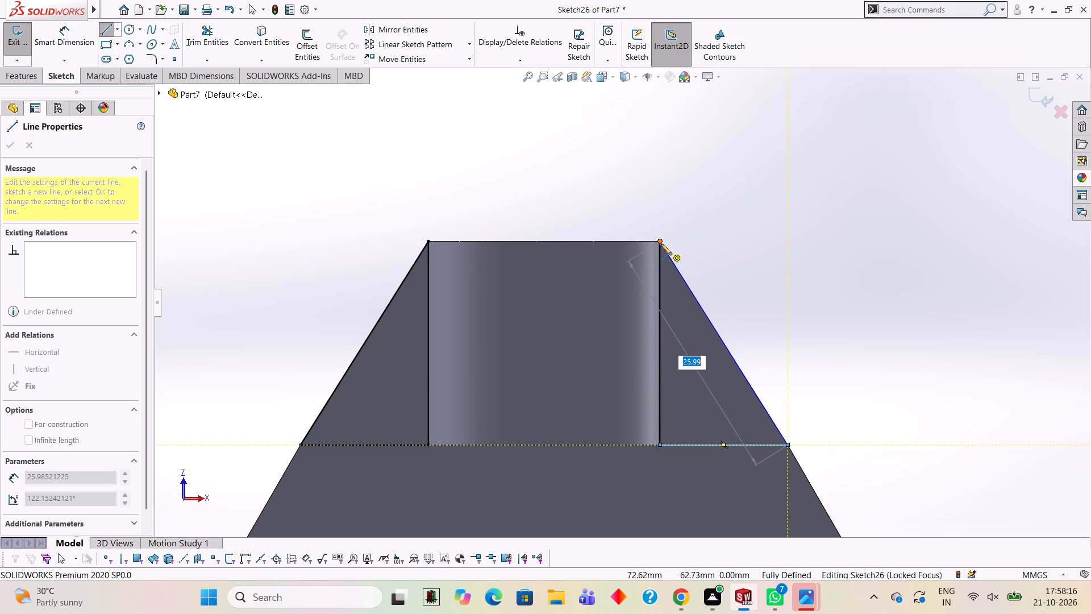
left_click(662, 244)
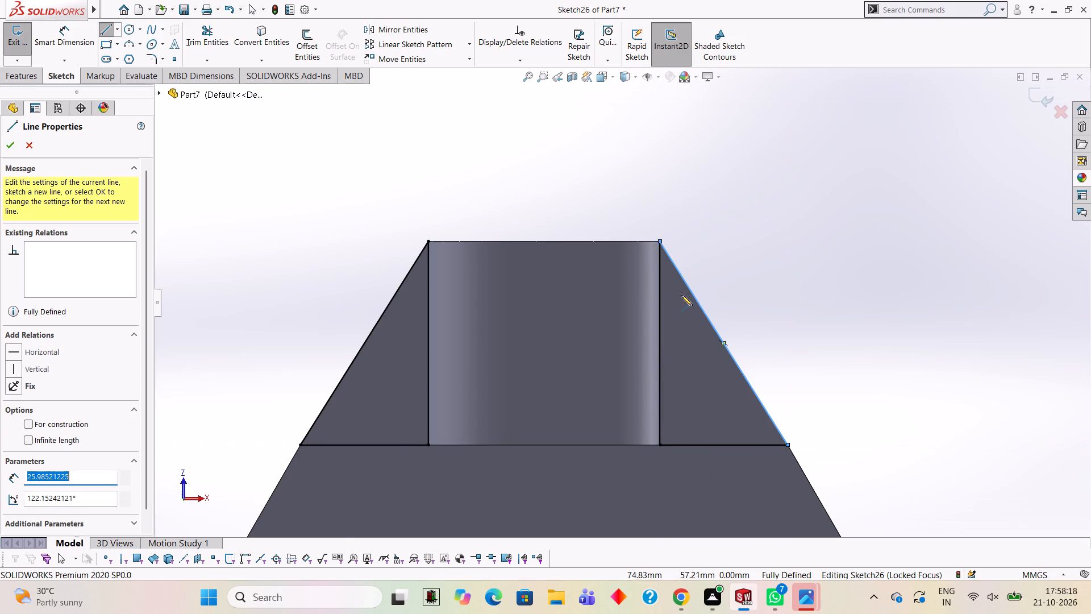
scroll(665, 291, "up", 3)
scroll(647, 260, "down", 4)
middle_click_drag(603, 293, 611, 359)
scroll(611, 359, "down", 1)
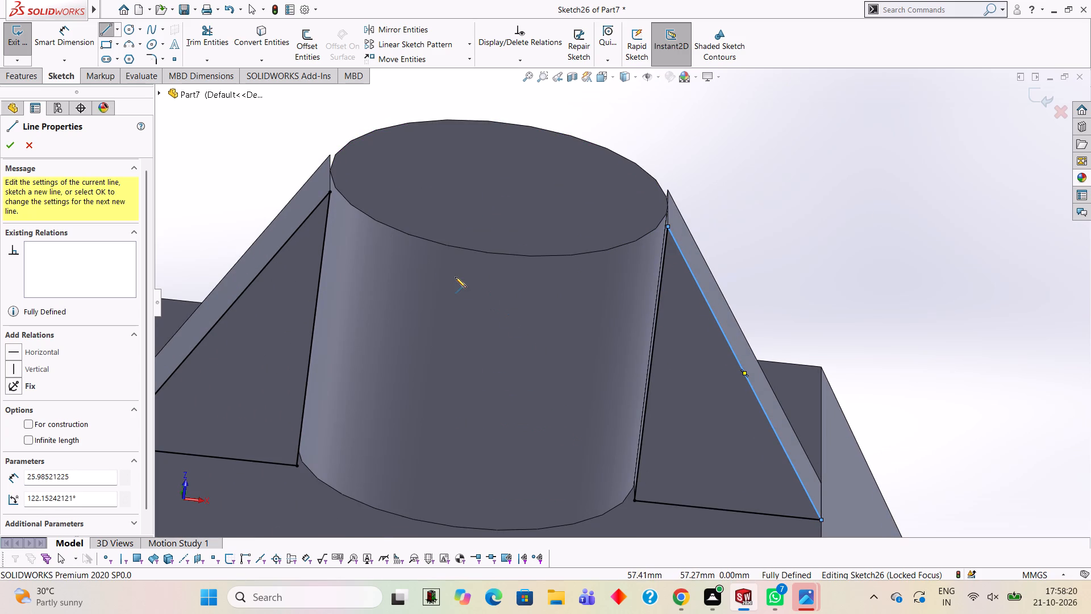
left_click(14, 142)
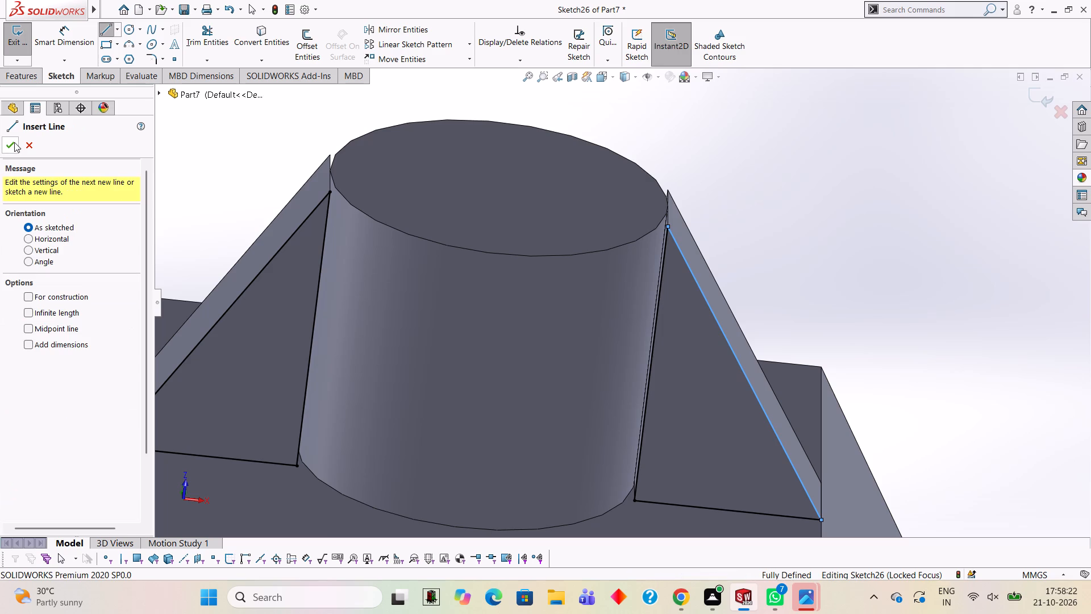
left_click(9, 146)
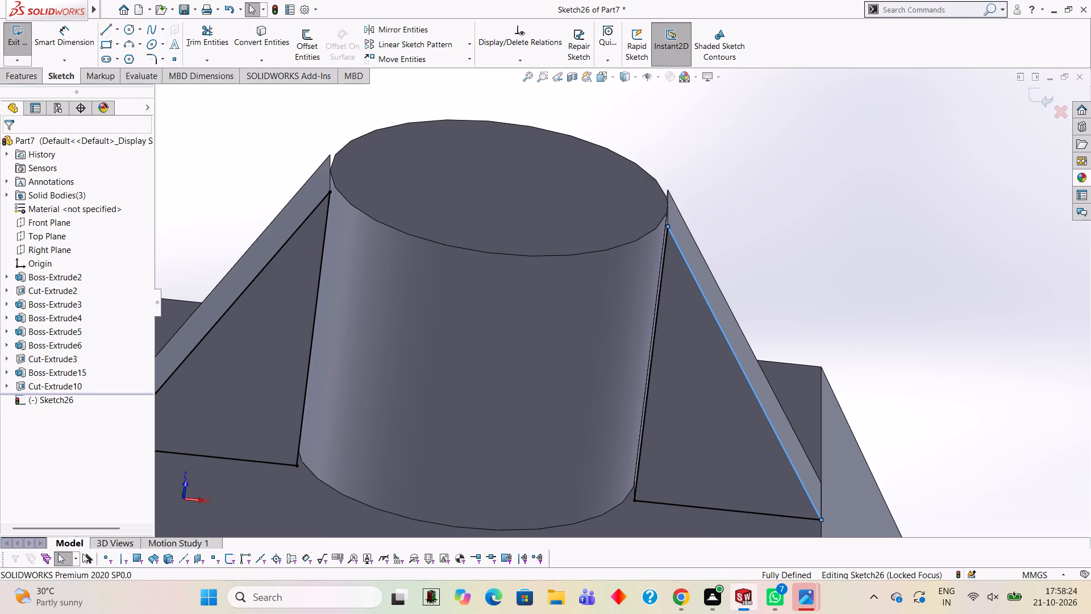
Boss-extrude both rib triangles to a blind depth of 1 mm with merge result turned off.
left_click(24, 79)
left_click(25, 52)
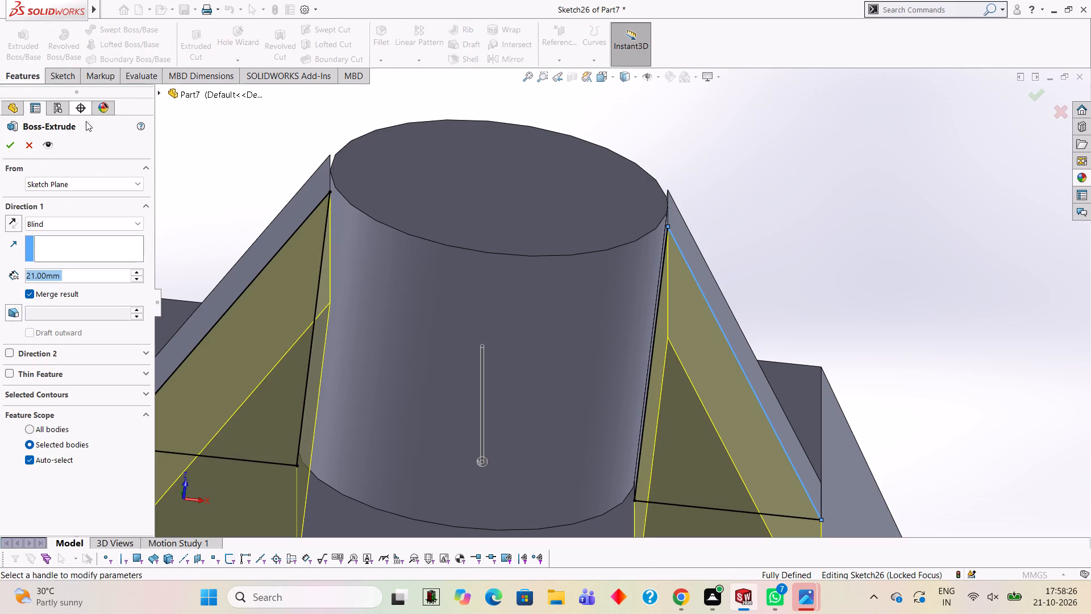
key("1")
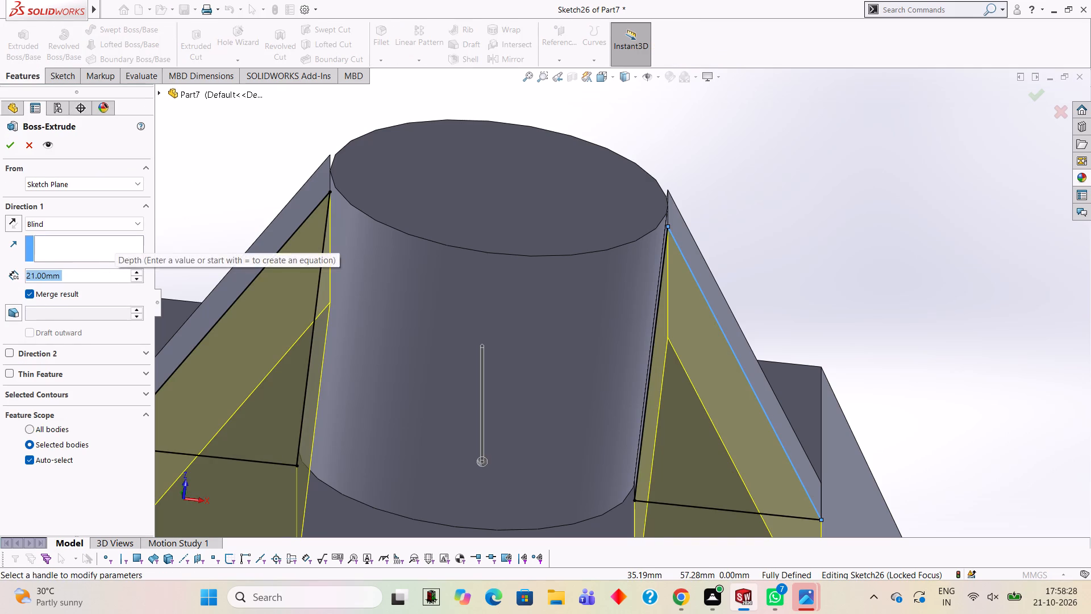
key("Return")
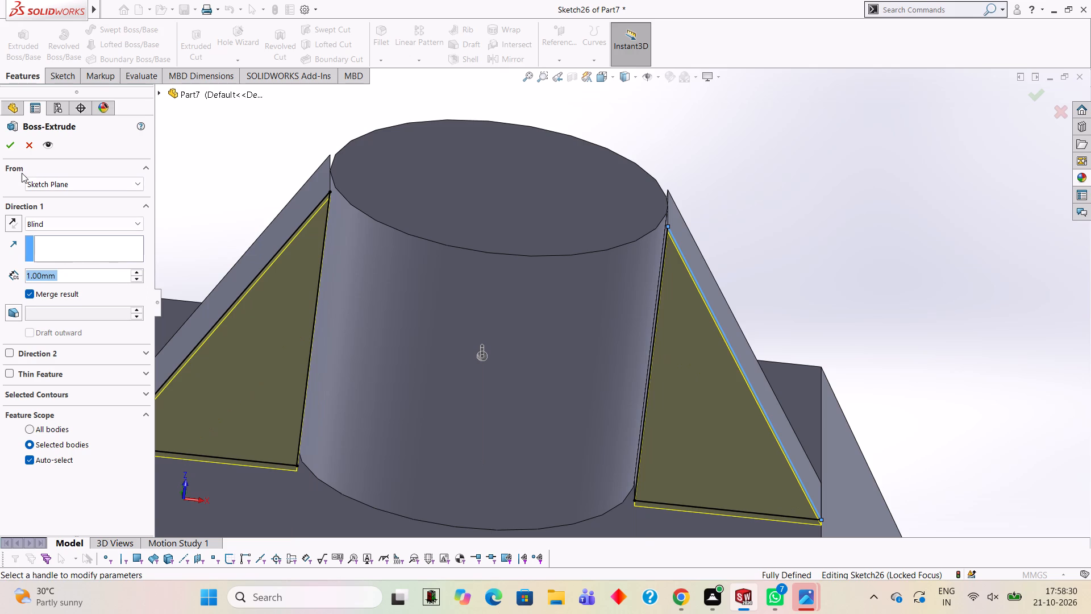
left_click(10, 144)
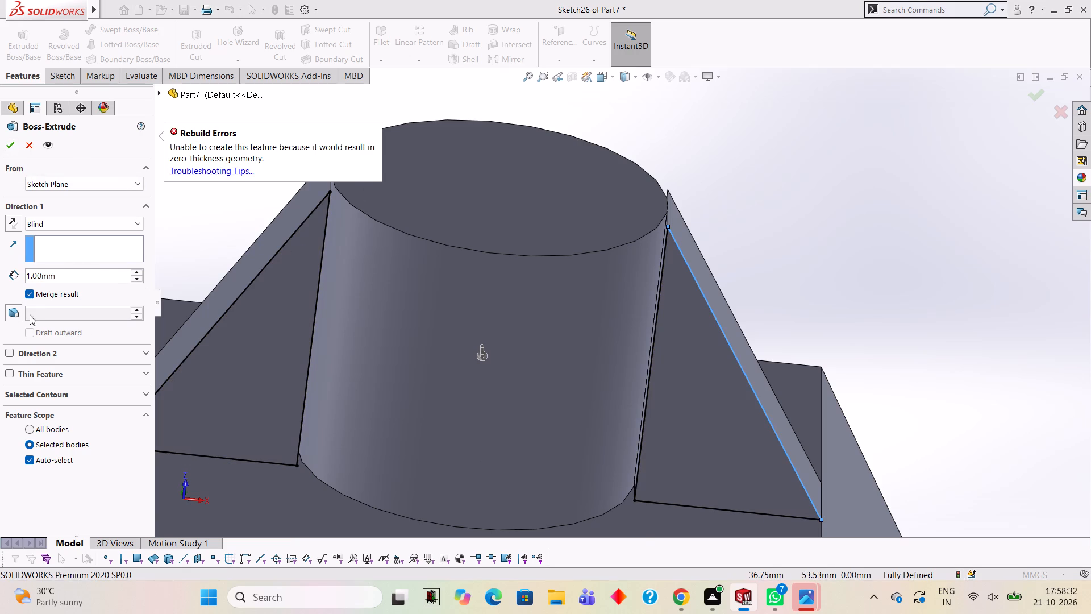
left_click(32, 295)
left_click(9, 147)
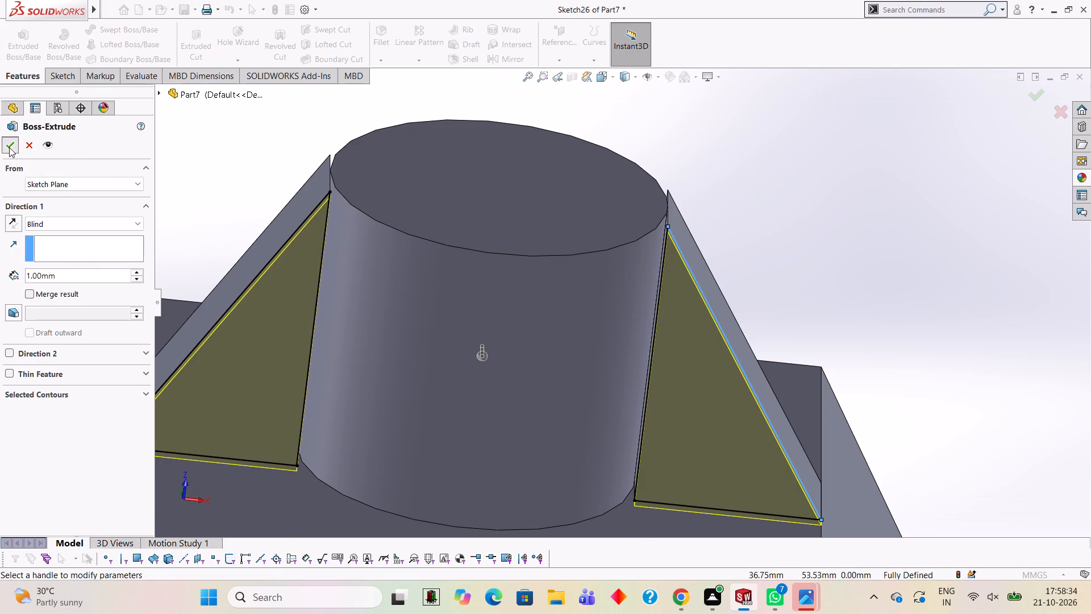
left_click(219, 182)
middle_click_drag(395, 194, 397, 306)
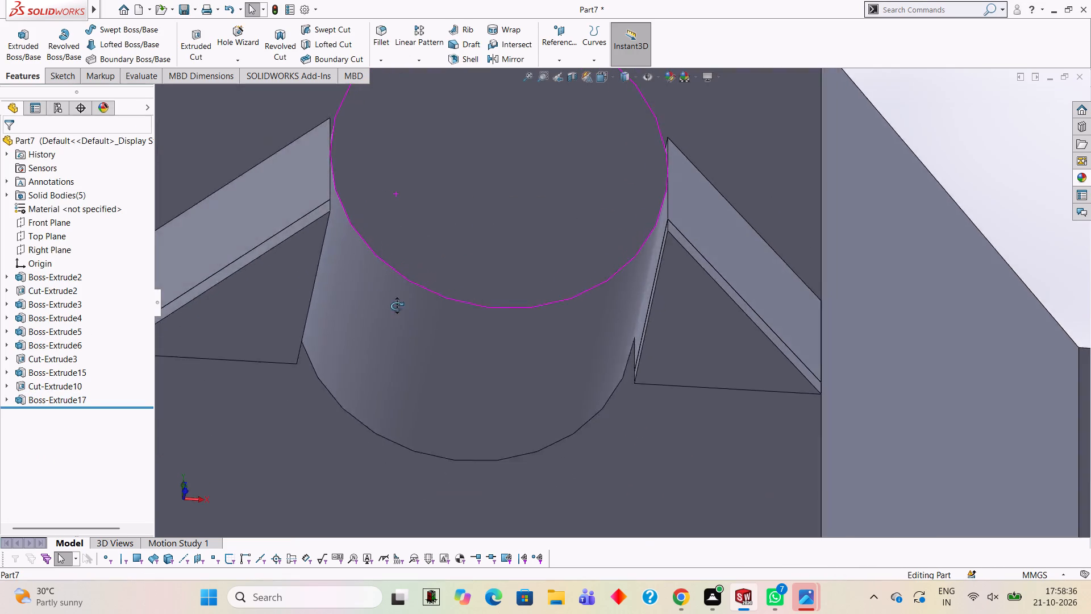
middle_click_drag(397, 306, 397, 366)
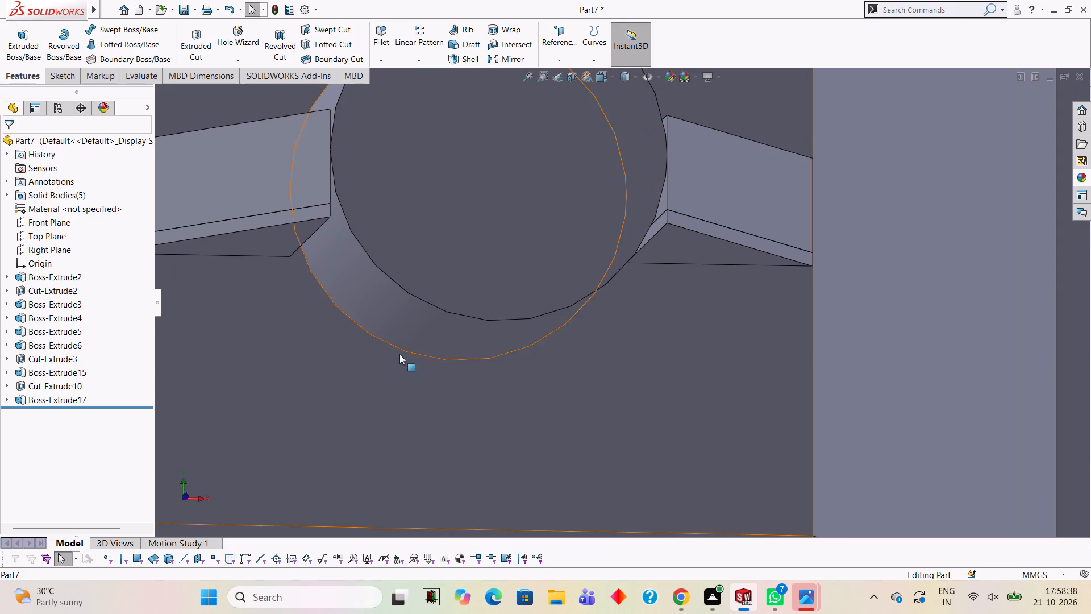
Undo the 1 mm rib extrusion, its triangle sketch and the preceding rib cut, back to the open sketch of both rib triangles.
key("ctrl+z")
key("ctrl+z")
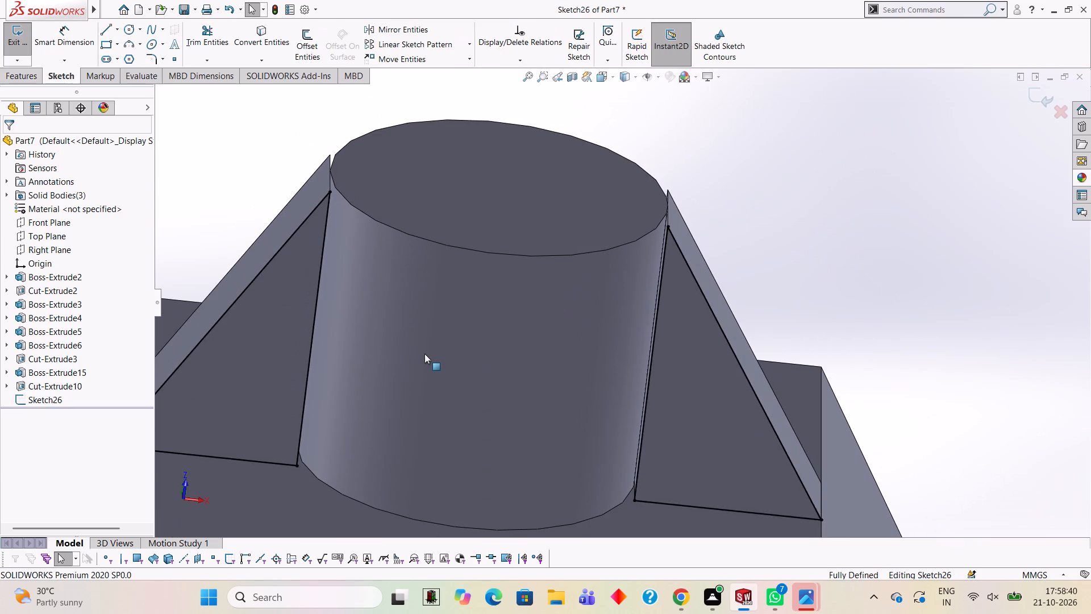
key("ctrl+z")
key("ctrl+z")
key("ctrl+z")
key("ctrl+z")
key("ctrl+z")
key("ctrl+z")
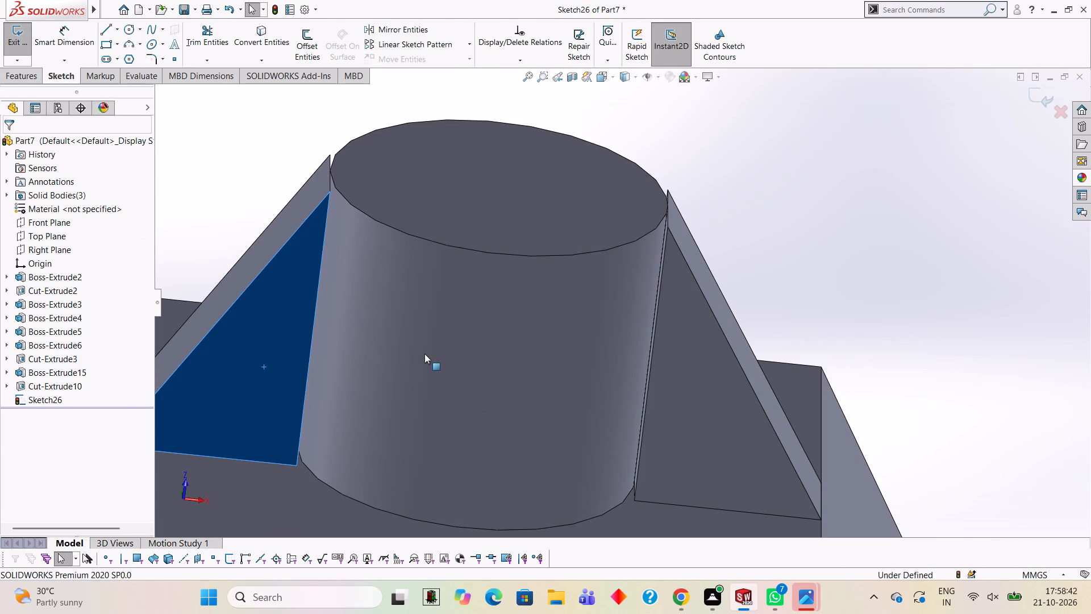
key("ctrl+z")
key("ctrl+z")
key("ctrl+z")
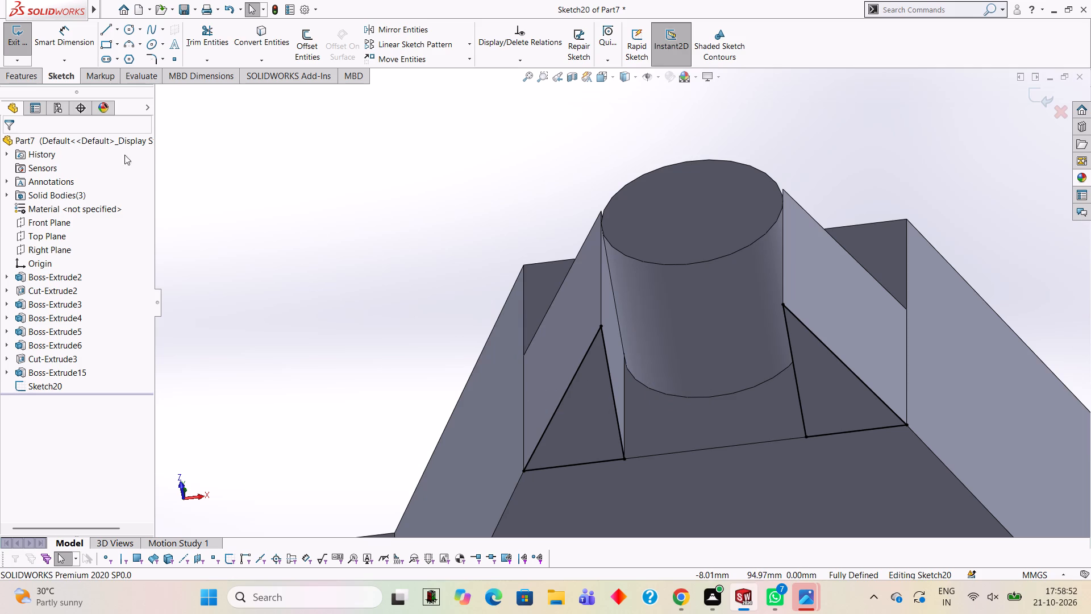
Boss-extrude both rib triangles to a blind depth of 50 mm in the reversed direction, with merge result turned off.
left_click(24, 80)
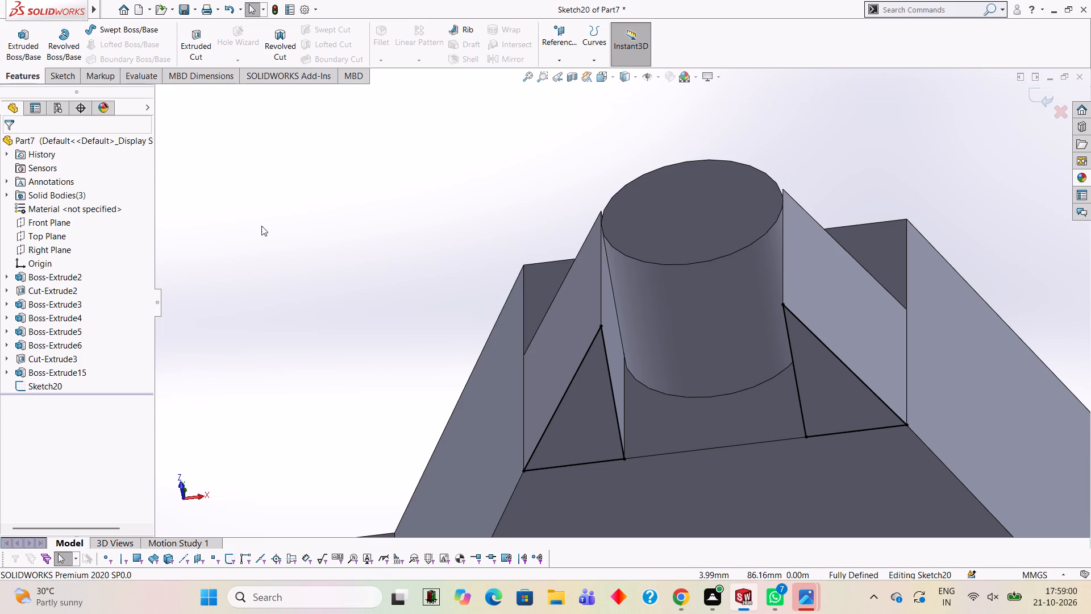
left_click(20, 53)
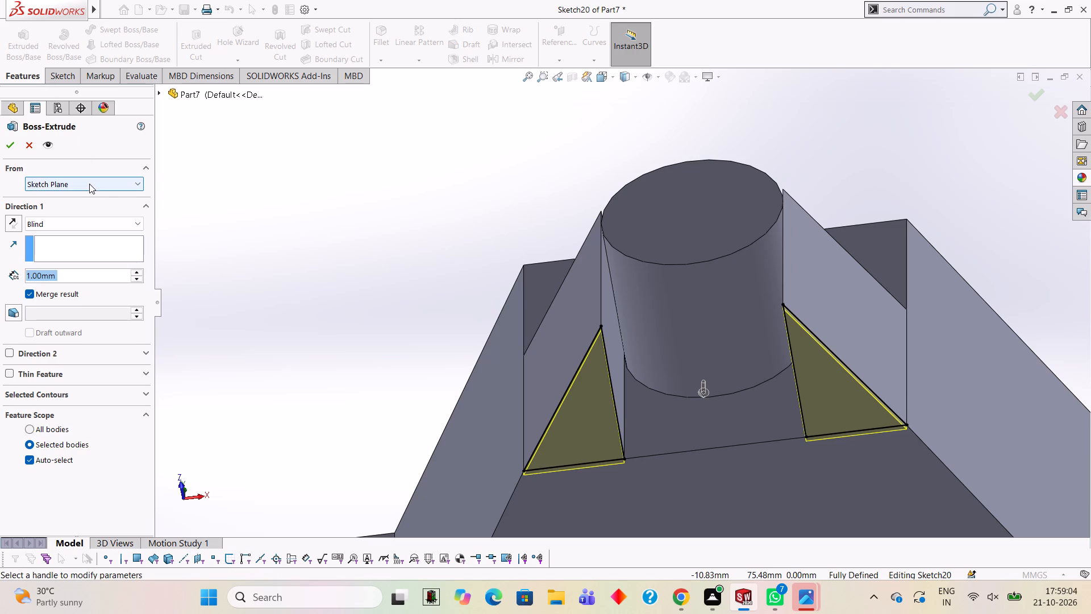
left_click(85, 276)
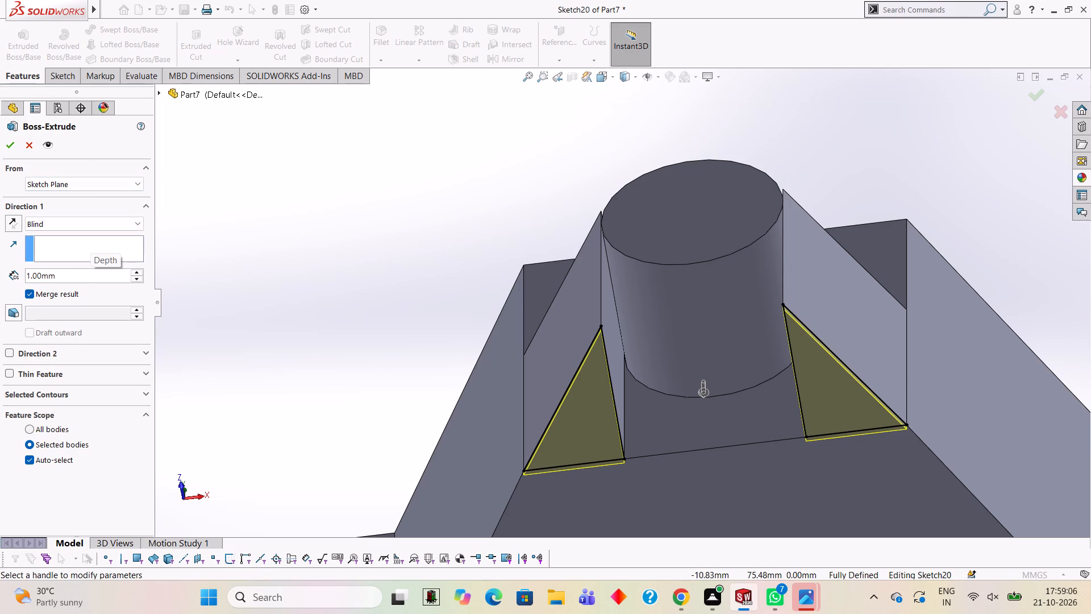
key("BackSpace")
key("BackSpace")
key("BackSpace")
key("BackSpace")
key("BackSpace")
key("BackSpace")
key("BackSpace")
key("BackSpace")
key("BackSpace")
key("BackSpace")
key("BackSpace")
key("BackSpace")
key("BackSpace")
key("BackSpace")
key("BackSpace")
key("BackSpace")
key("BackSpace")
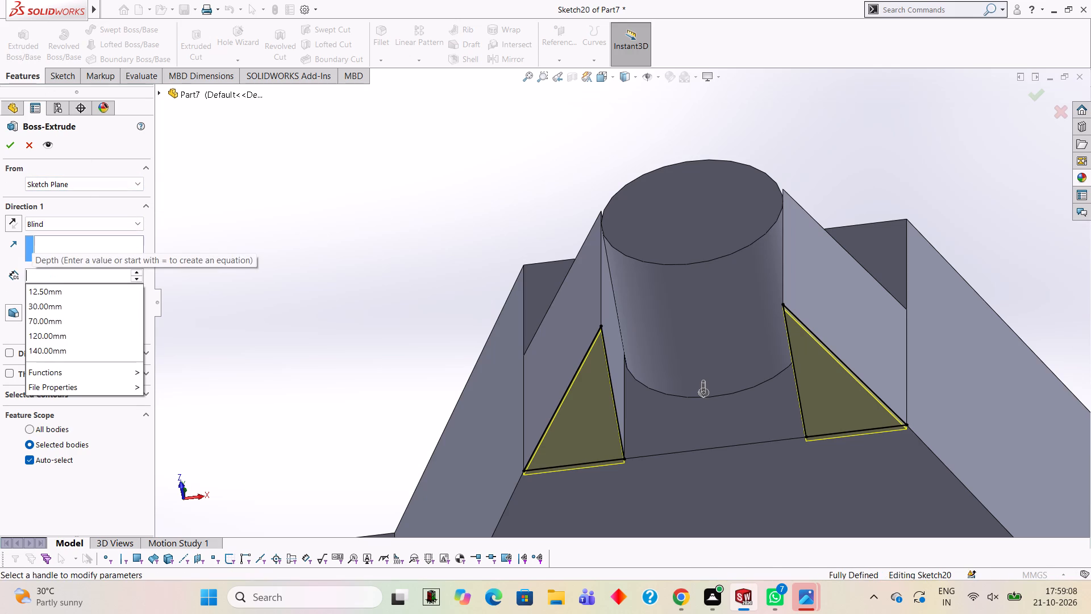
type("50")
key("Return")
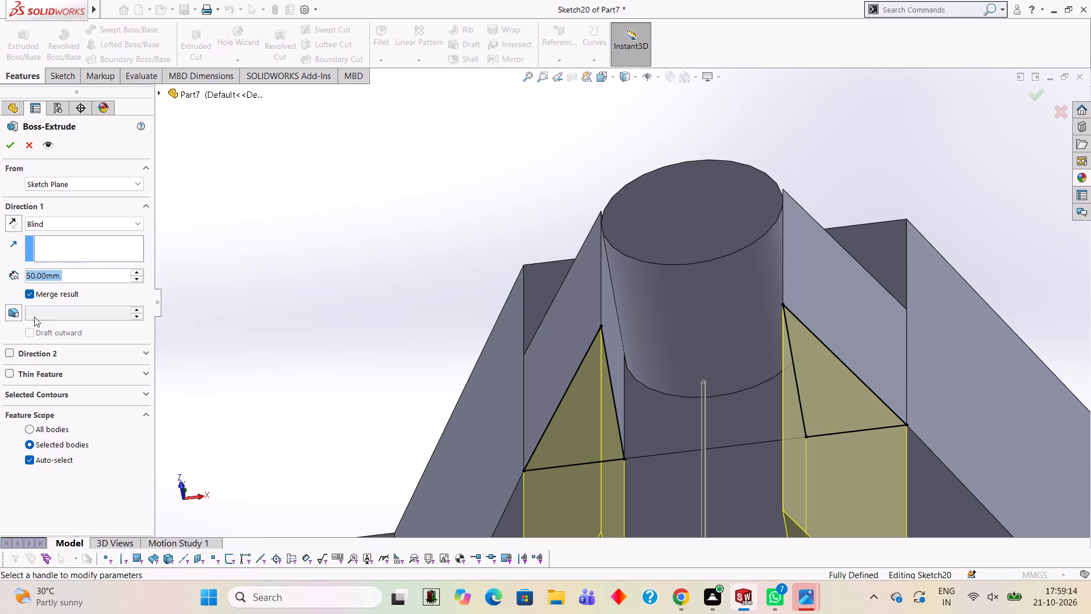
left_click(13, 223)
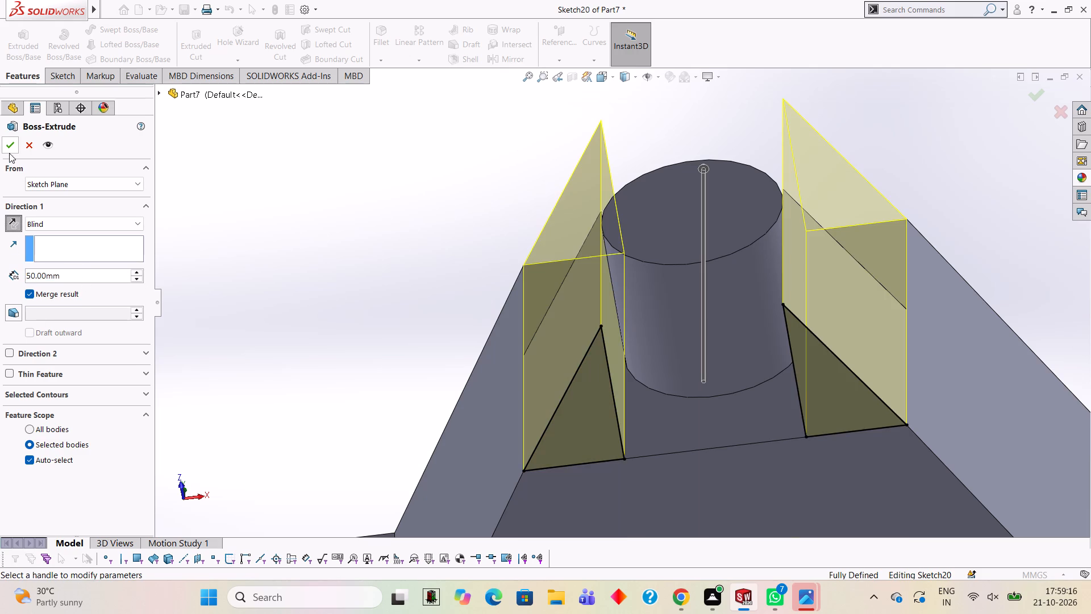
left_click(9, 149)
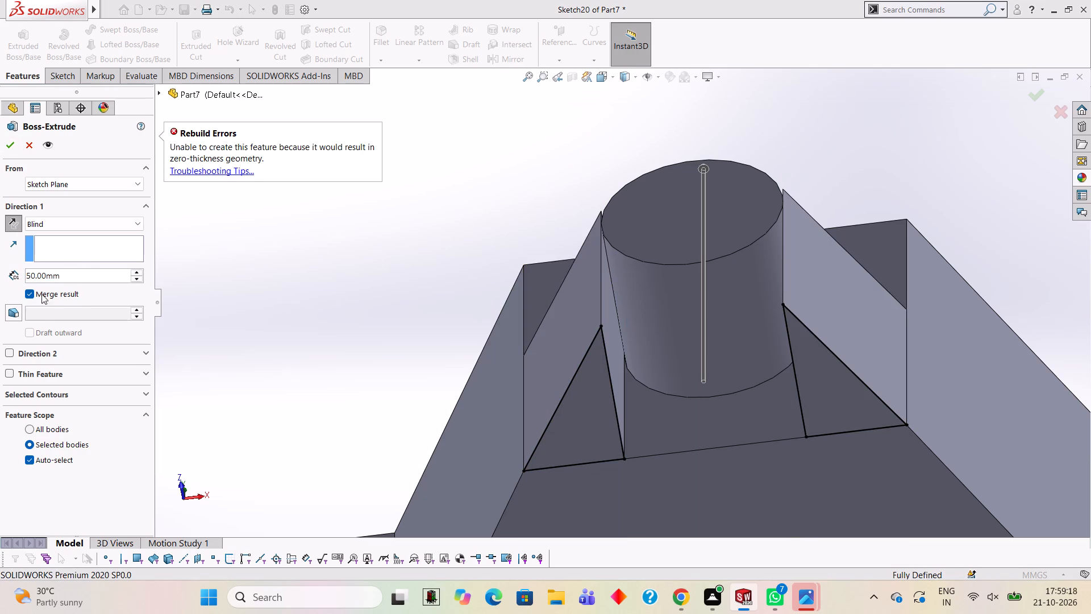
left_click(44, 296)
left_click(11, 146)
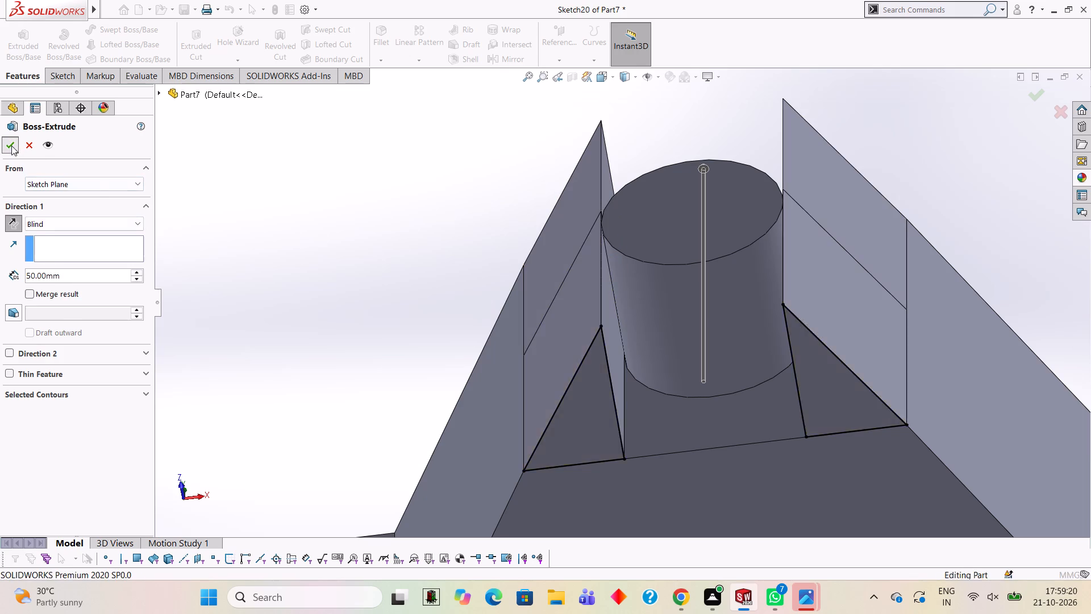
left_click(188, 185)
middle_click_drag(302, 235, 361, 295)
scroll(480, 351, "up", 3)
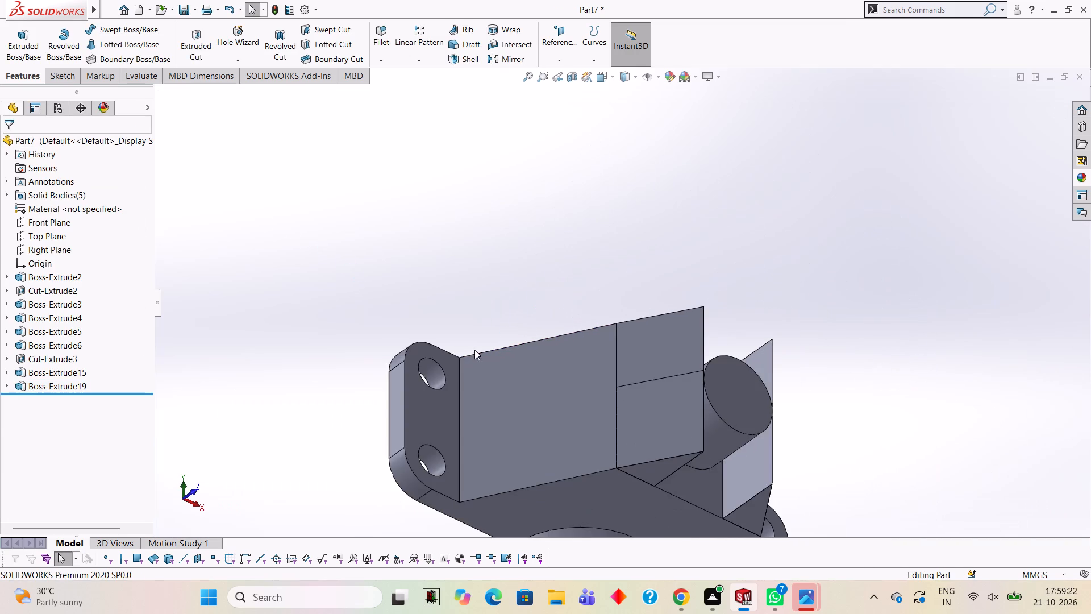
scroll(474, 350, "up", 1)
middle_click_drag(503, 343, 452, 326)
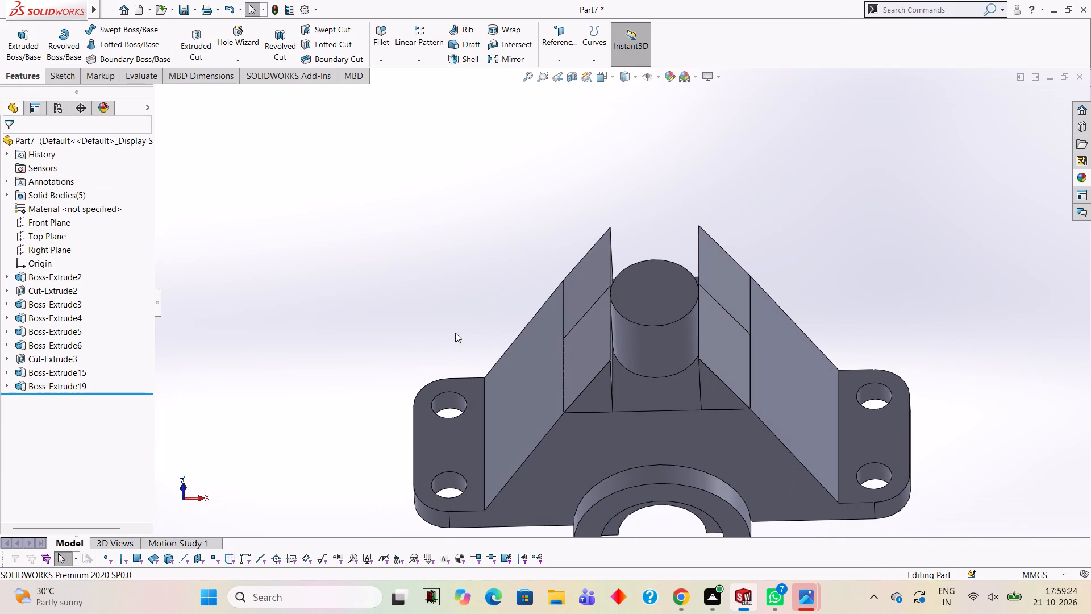
Undo the 50 mm extrusion, its triangle sketch and the earlier rib extrusion, back to the original rib triangle sketch.
key("ctrl+z")
key("ctrl+z")
key("ctrl+z")
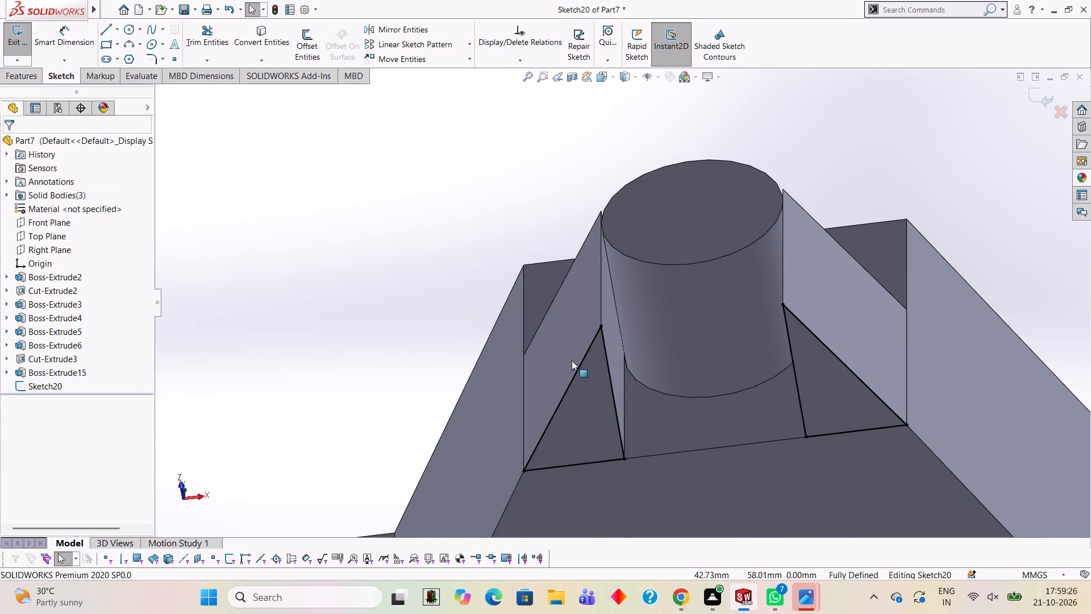
key("ctrl+z")
key("ctrl+z")
key("ctrl+z")
key("ctrl+z")
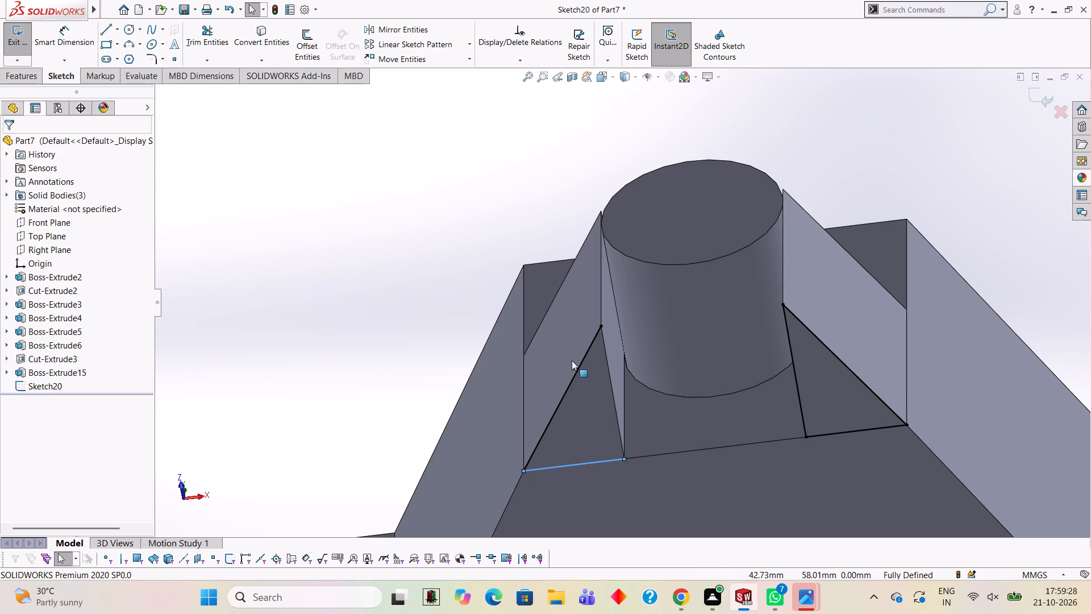
key("ctrl+z")
key("ctrl+z")
key("ctrl+z")
key("ctrl+z")
key("ctrl+z")
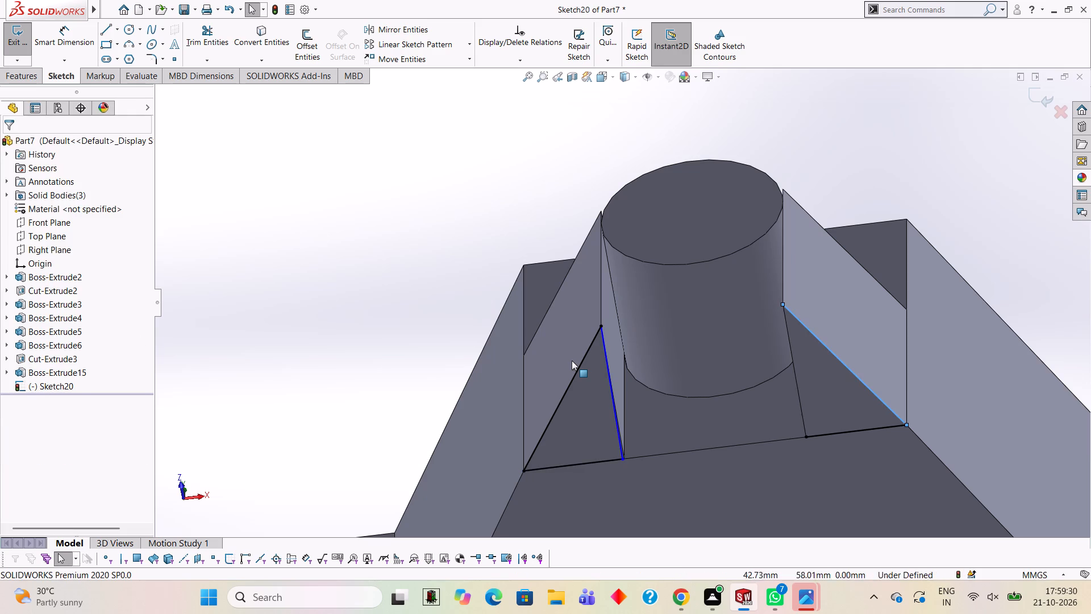
key("ctrl+z")
key("ctrl+z")
key("ctrl+z")
key("ctrl+z")
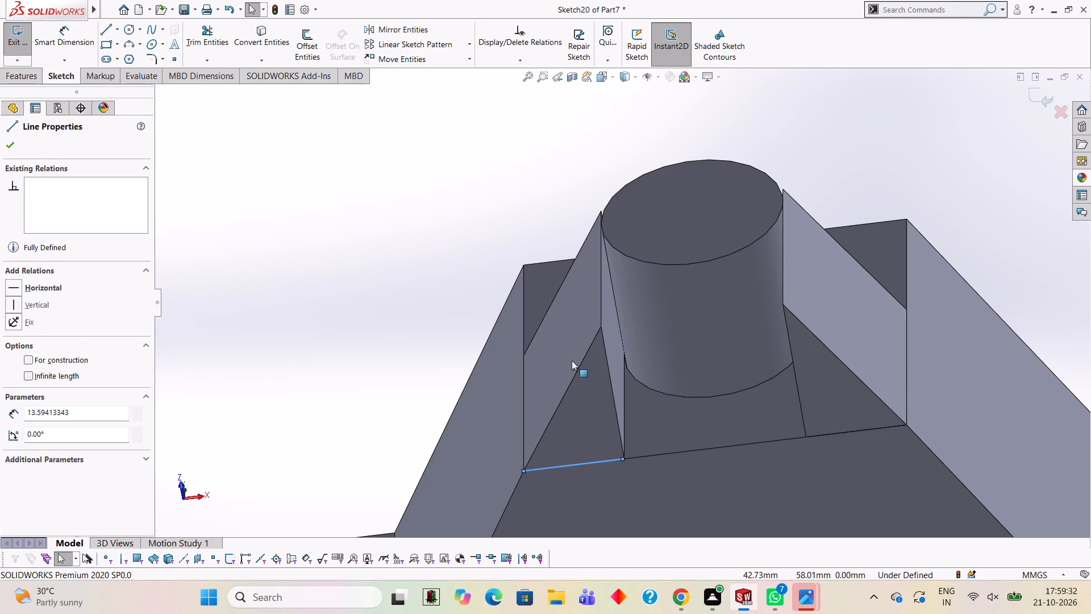
key("ctrl+z")
key("ctrl+z")
key("ctrl+z")
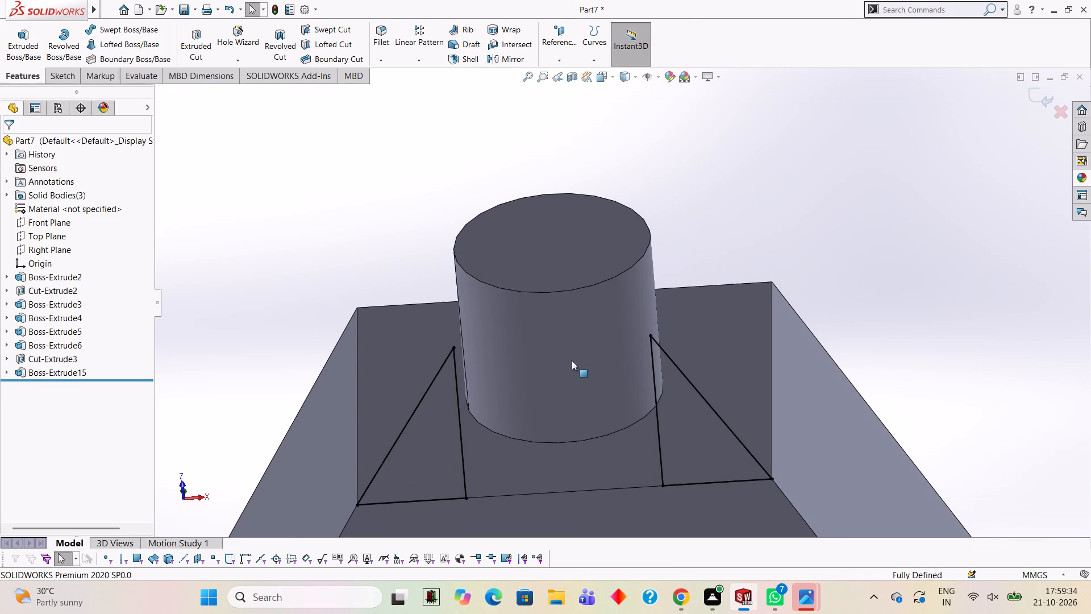
Boss-extrude the two original rib triangles to a blind depth of 50 mm in the reversed direction, with merge result turned off.
middle_click_drag(410, 295, 469, 353)
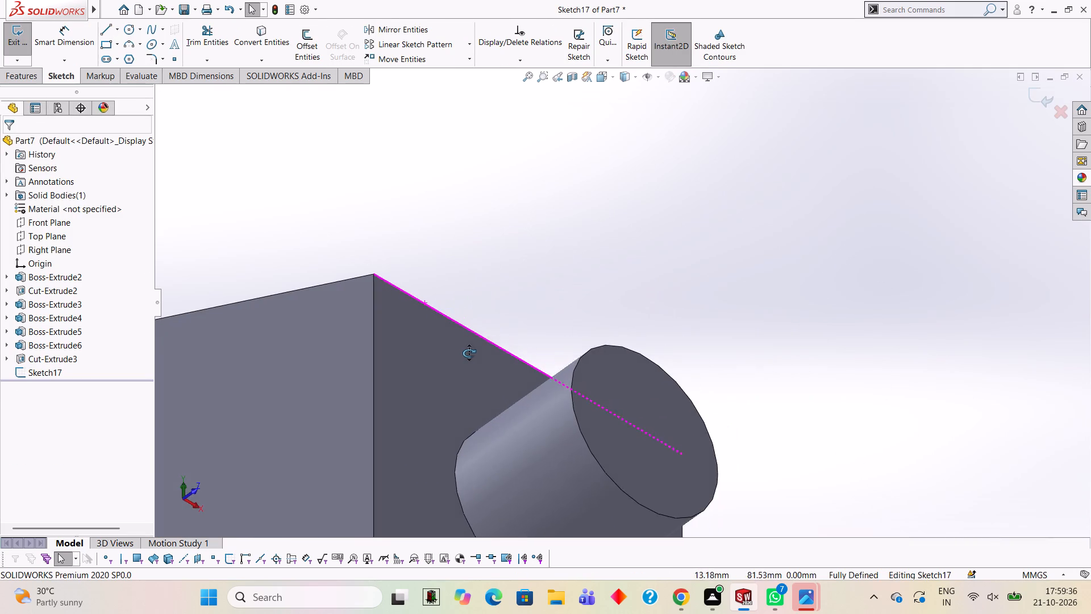
middle_click_drag(469, 353, 420, 324)
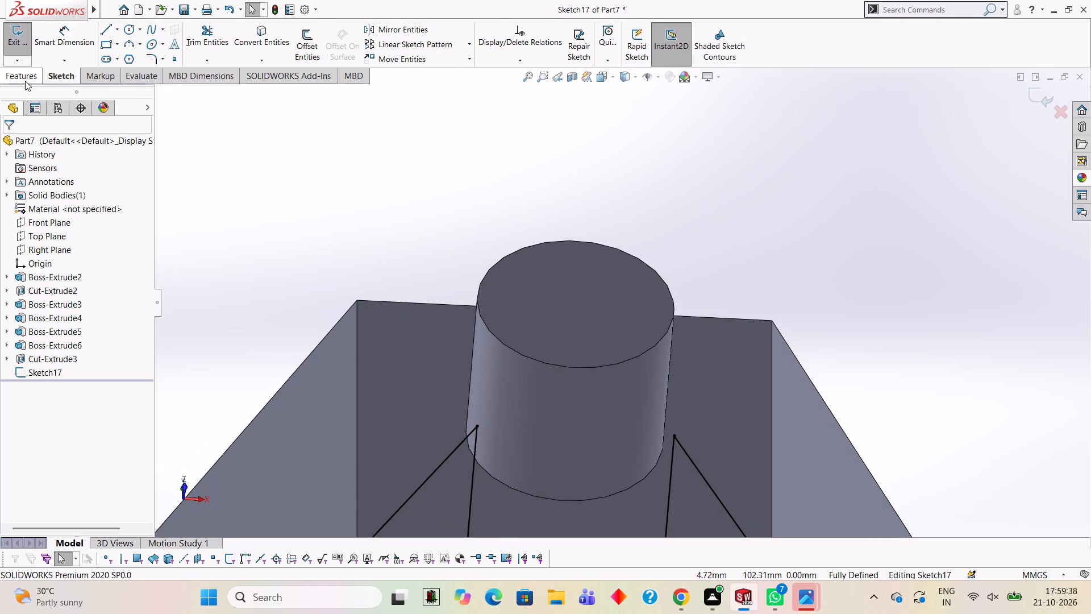
left_click(25, 81)
left_click(25, 67)
left_click(26, 60)
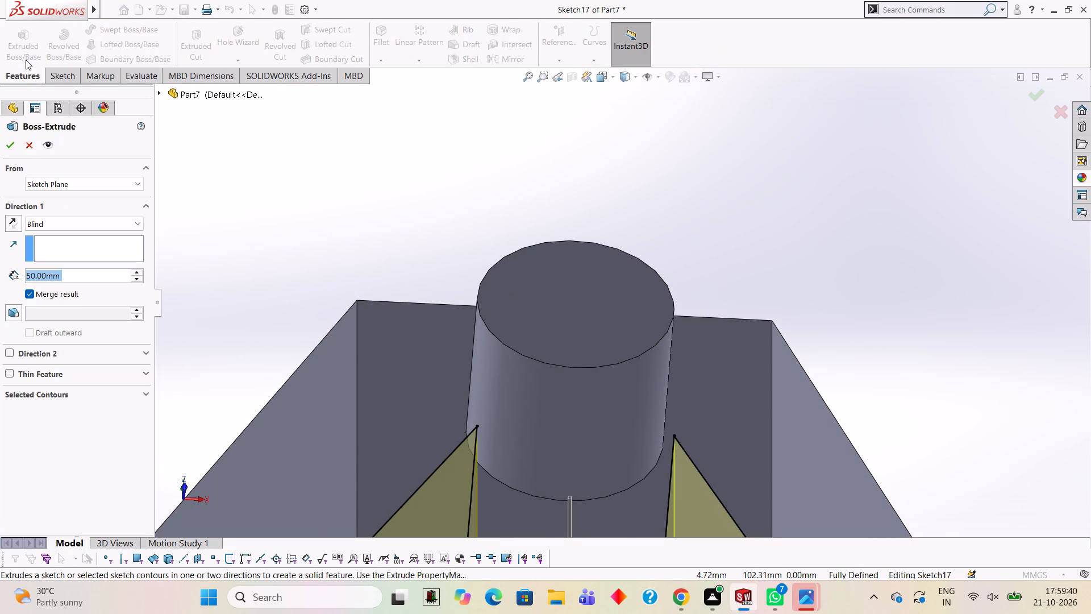
left_click(14, 219)
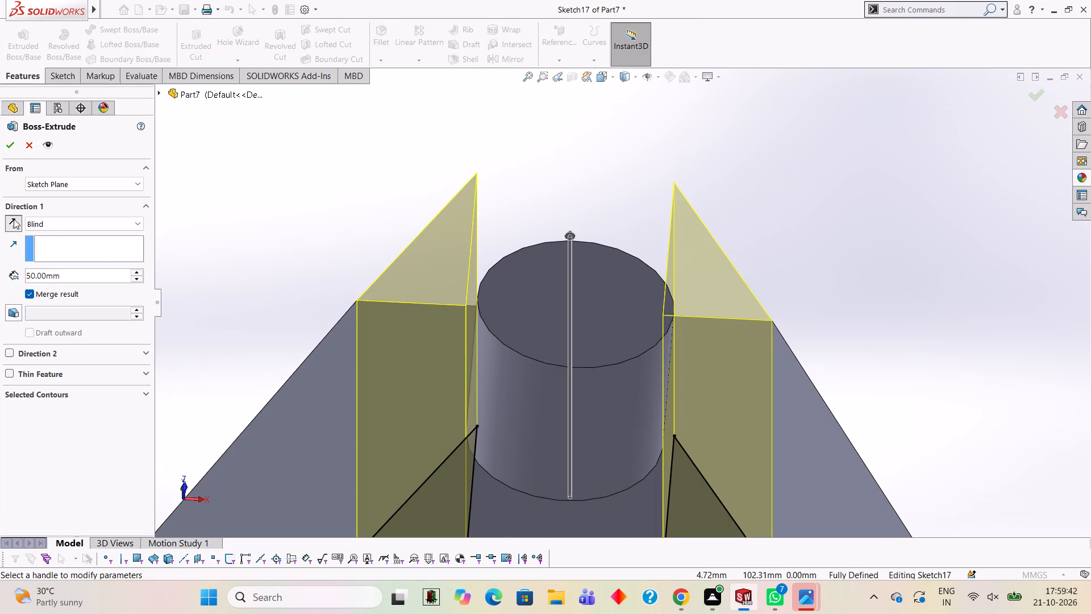
left_click(10, 144)
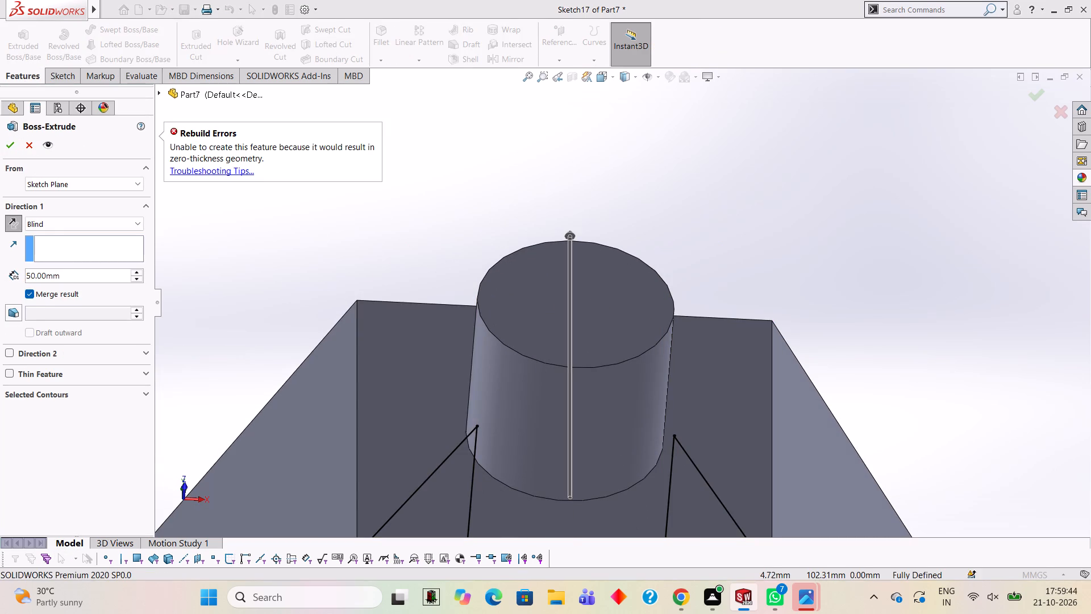
left_click(35, 292)
left_click(10, 150)
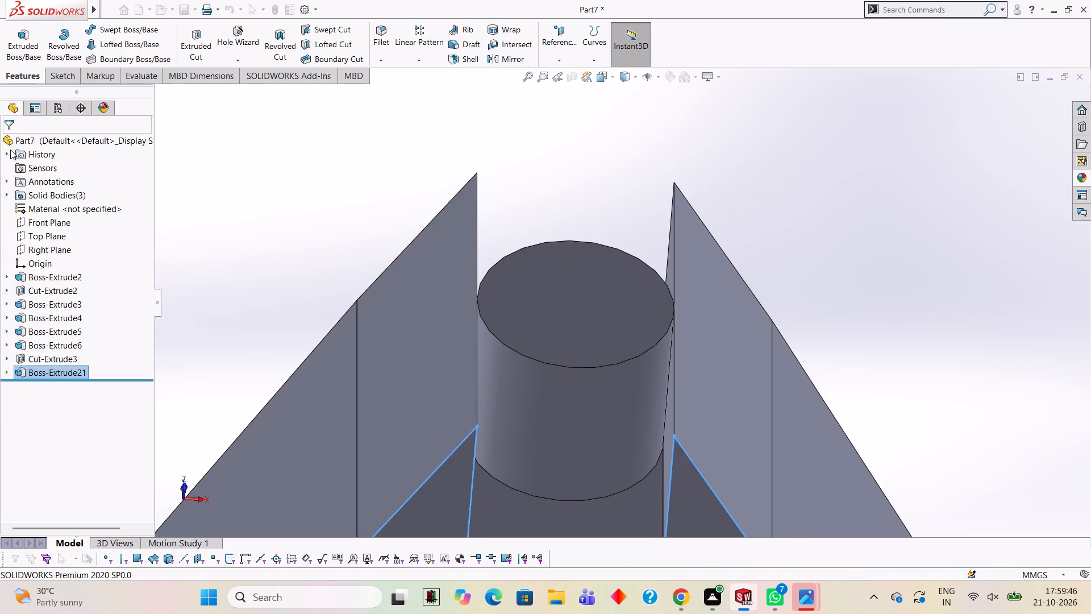
left_click(255, 174)
Sketch on the left rib's front face and trace its triangle, with a base about 13.8 mm, height 22 mm and slanted side about 26 mm.
scroll(451, 267, "up", 3)
middle_click_drag(488, 291, 474, 261)
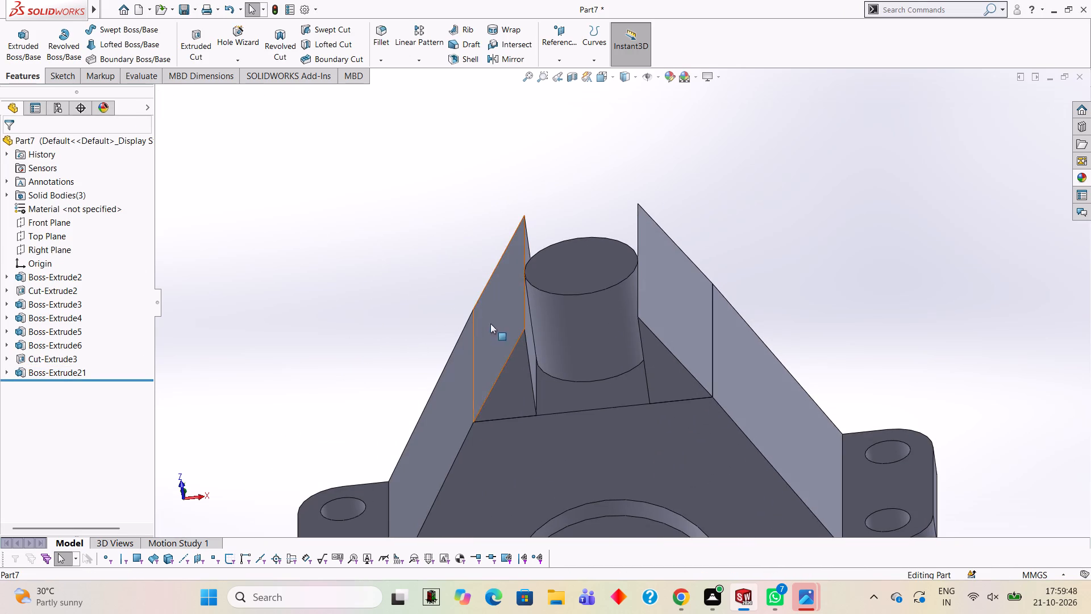
left_click(517, 399)
left_click(565, 368)
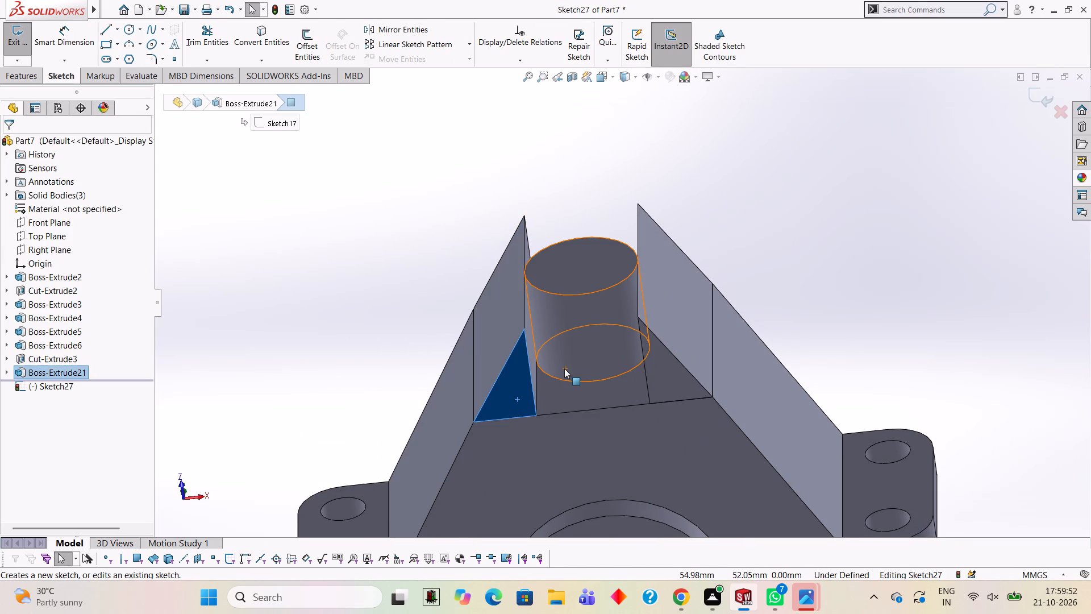
key("ctrl+8")
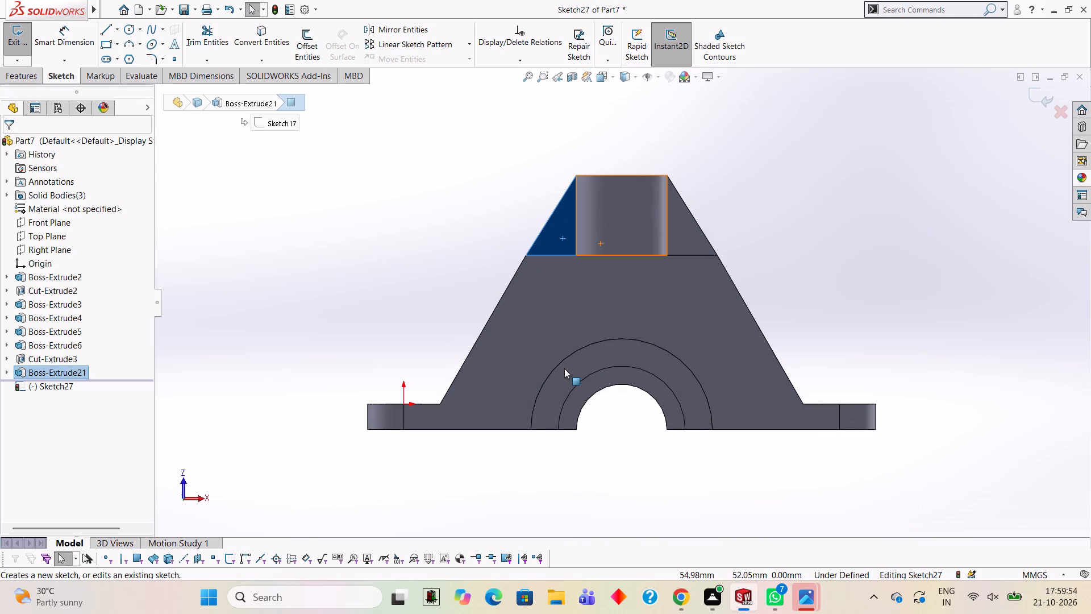
scroll(552, 305, "up", 1)
scroll(605, 247, "up", 3)
scroll(598, 248, "down", 3)
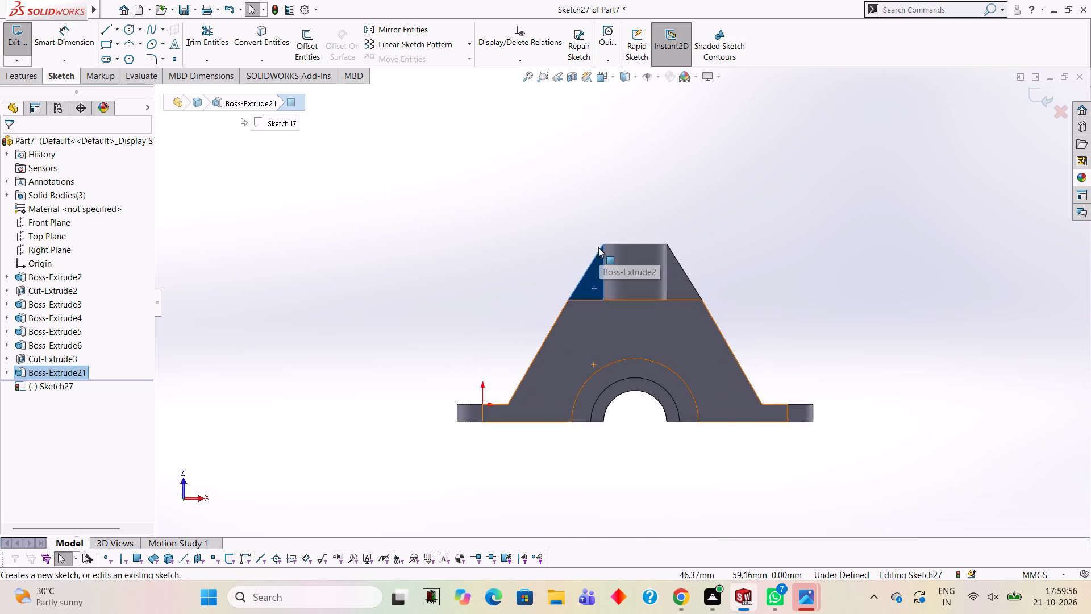
scroll(598, 247, "down", 2)
scroll(747, 352, "down", 3)
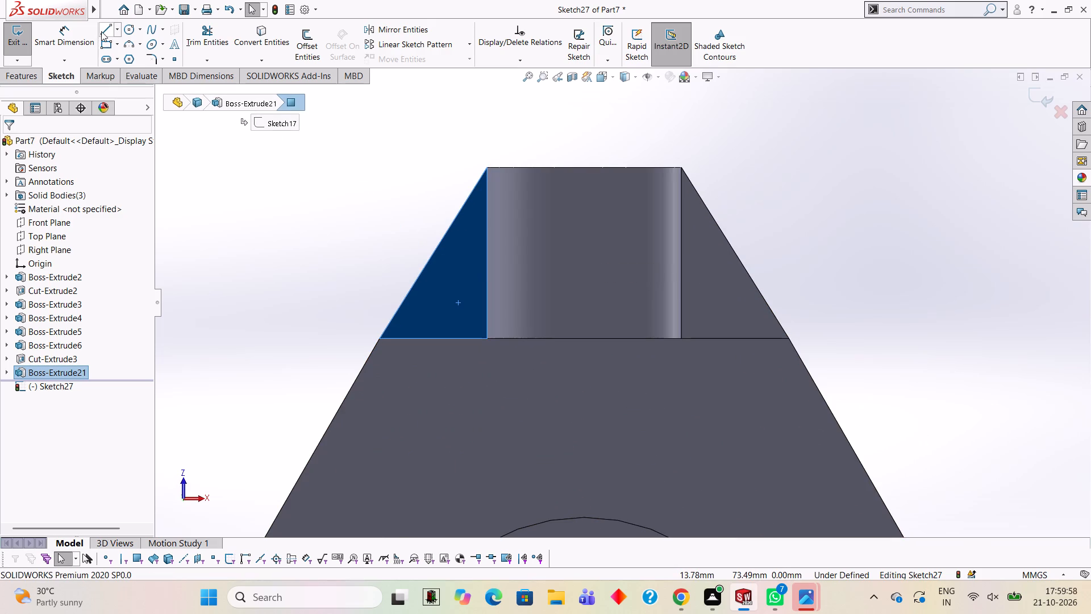
left_click(101, 31)
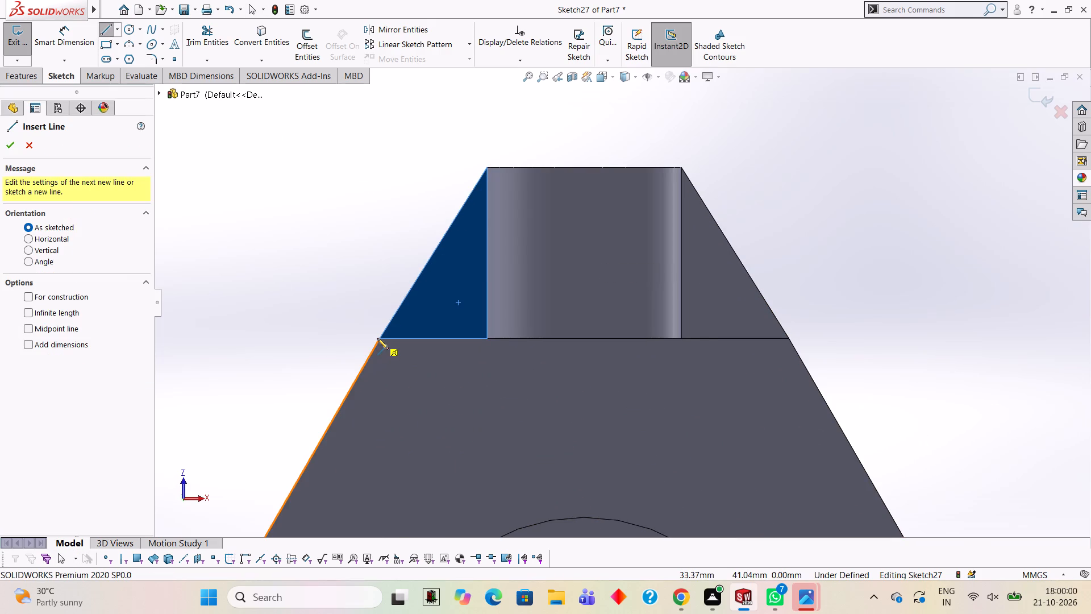
left_click(378, 338)
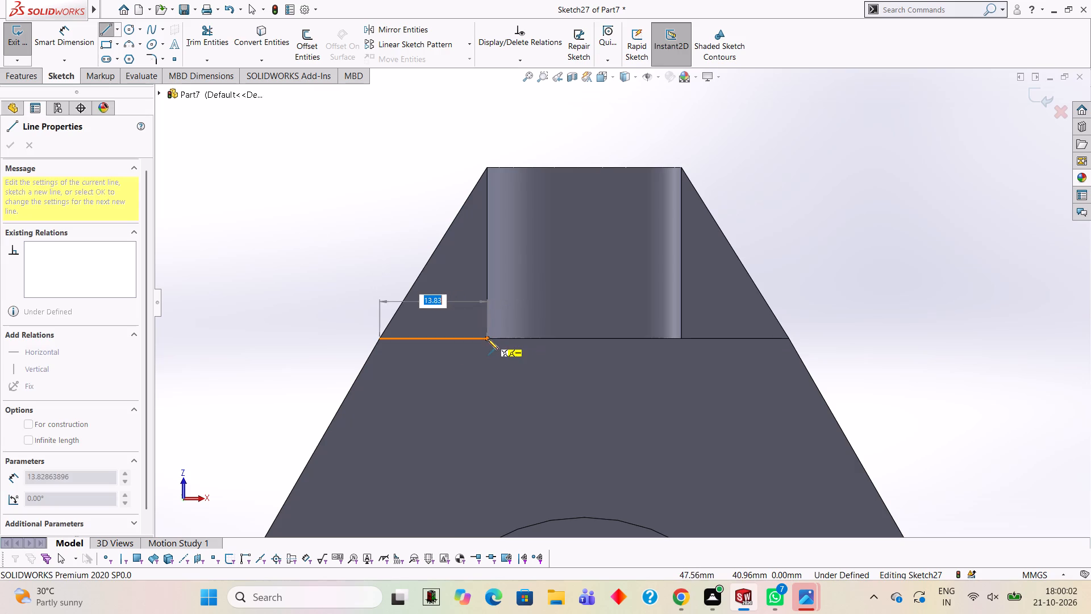
left_click(488, 339)
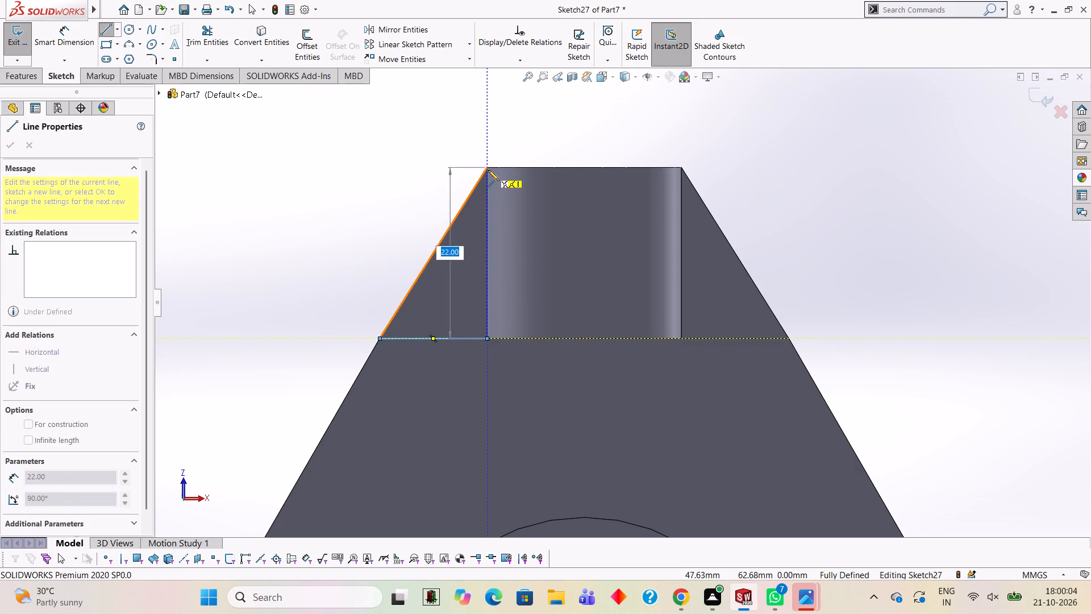
left_click(488, 166)
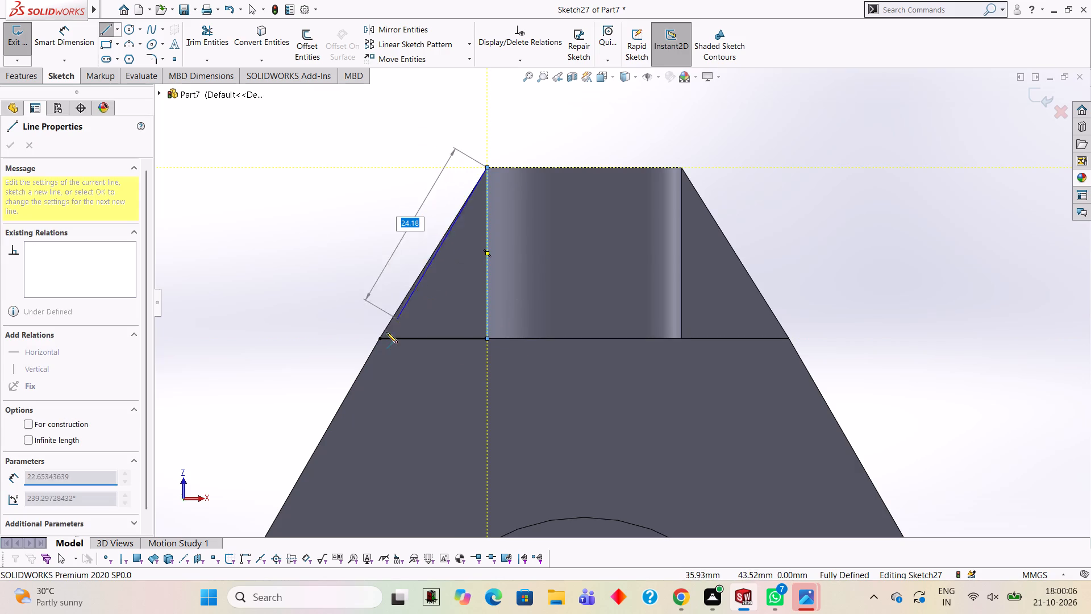
left_click(378, 338)
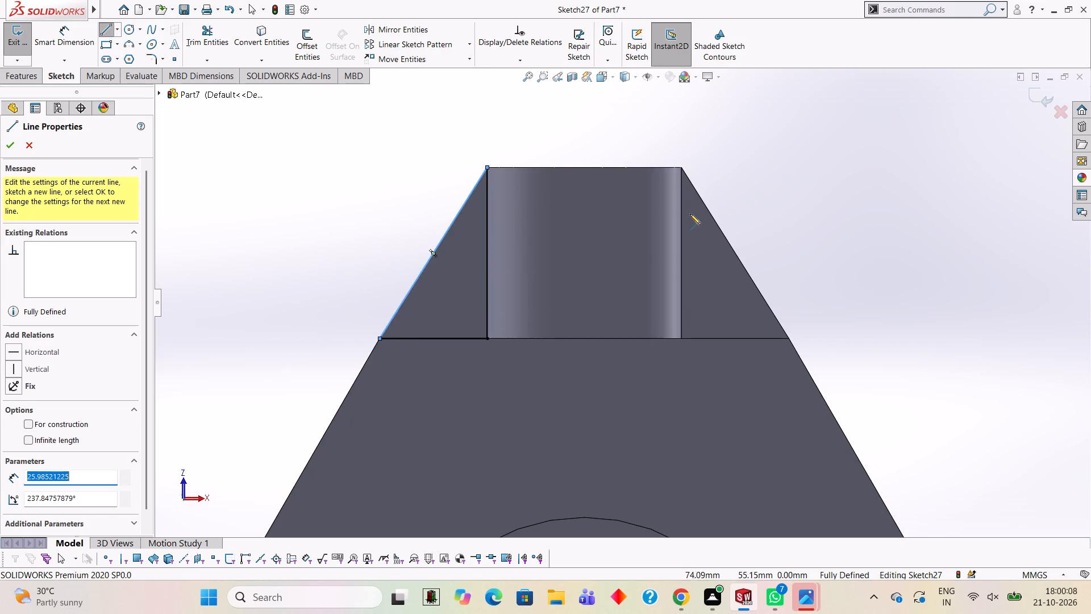
Trace the right rib's triangle in the same sketch, with a base about 13.8 mm, height 22 mm and slanted side about 26 mm.
left_click(681, 166)
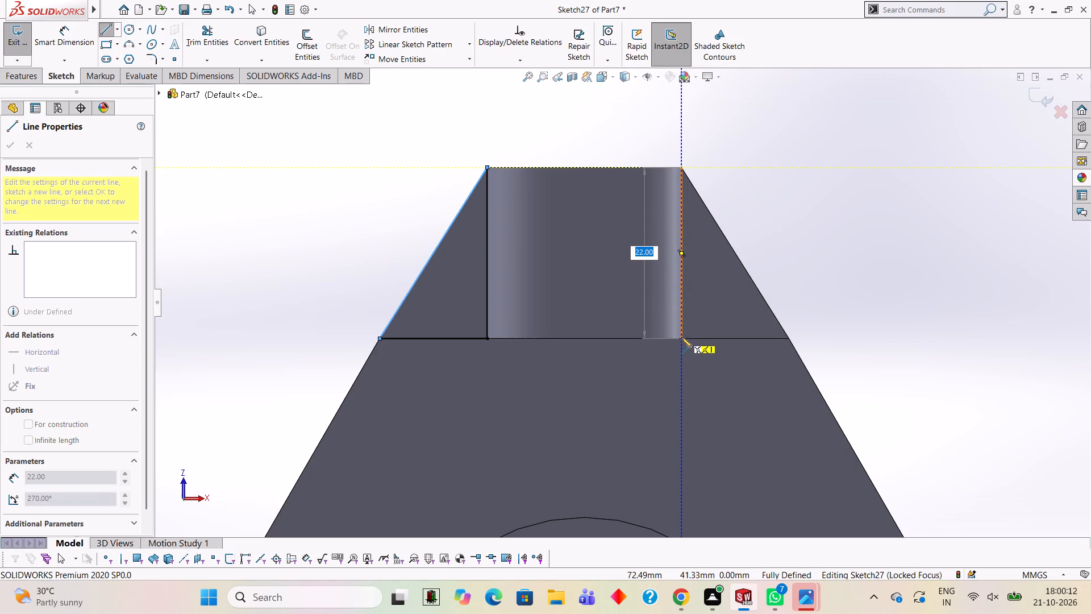
left_click(681, 337)
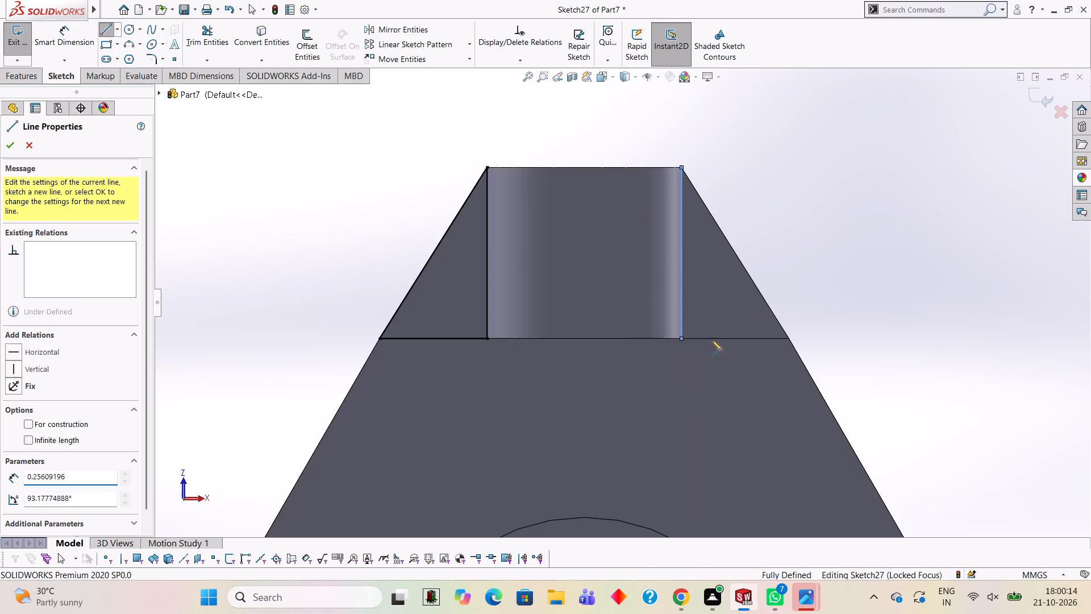
left_click(790, 339)
left_click(685, 168)
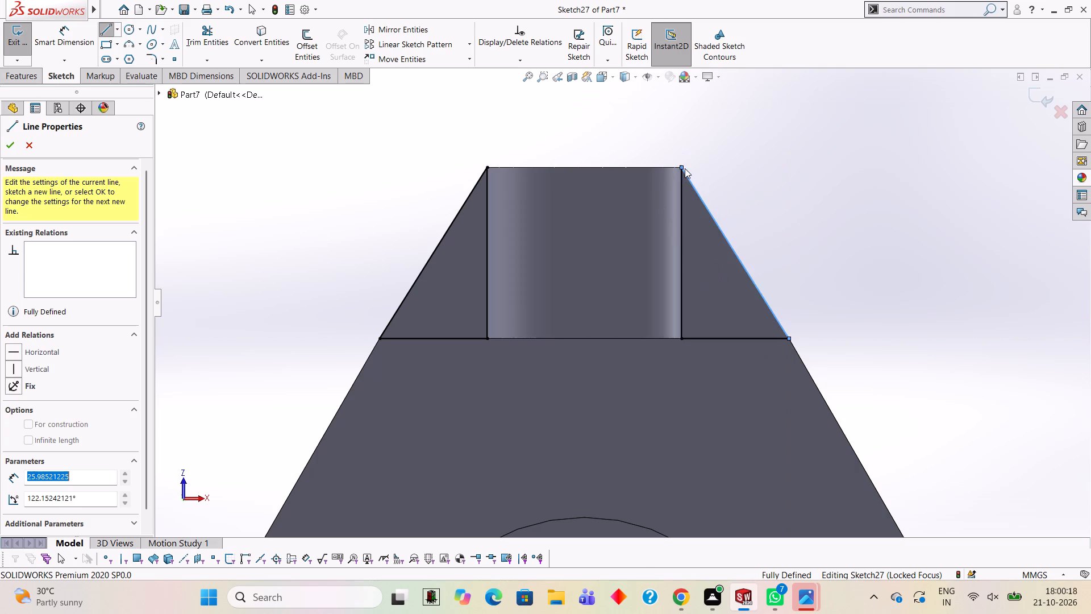
left_click(15, 150)
Cut-extrude both rib triangles from the front to a blind depth of 21 mm.
middle_click_drag(377, 143, 381, 240)
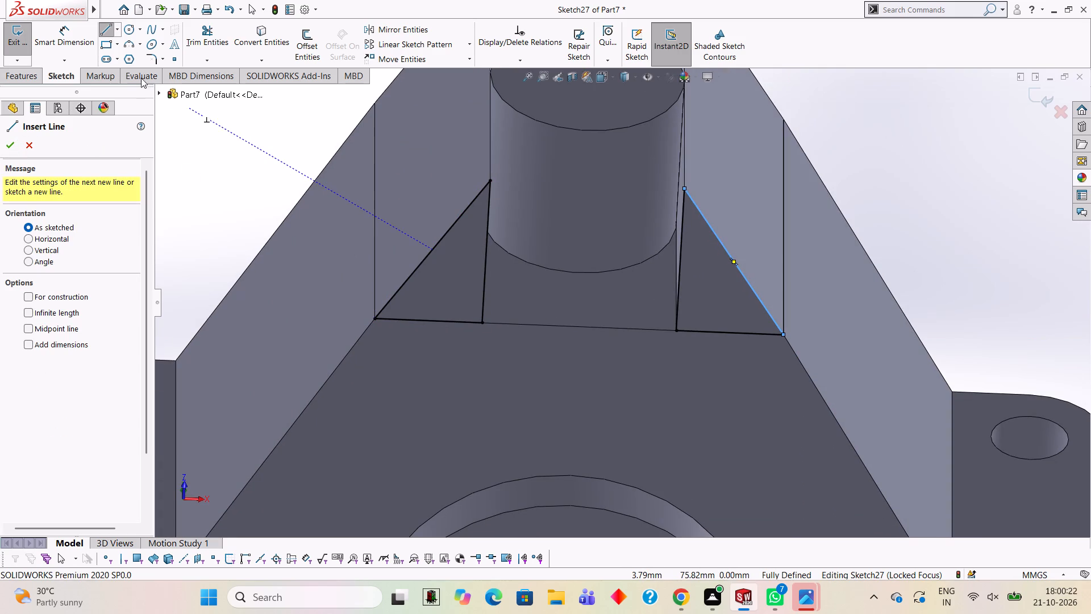
left_click(26, 77)
left_click(189, 56)
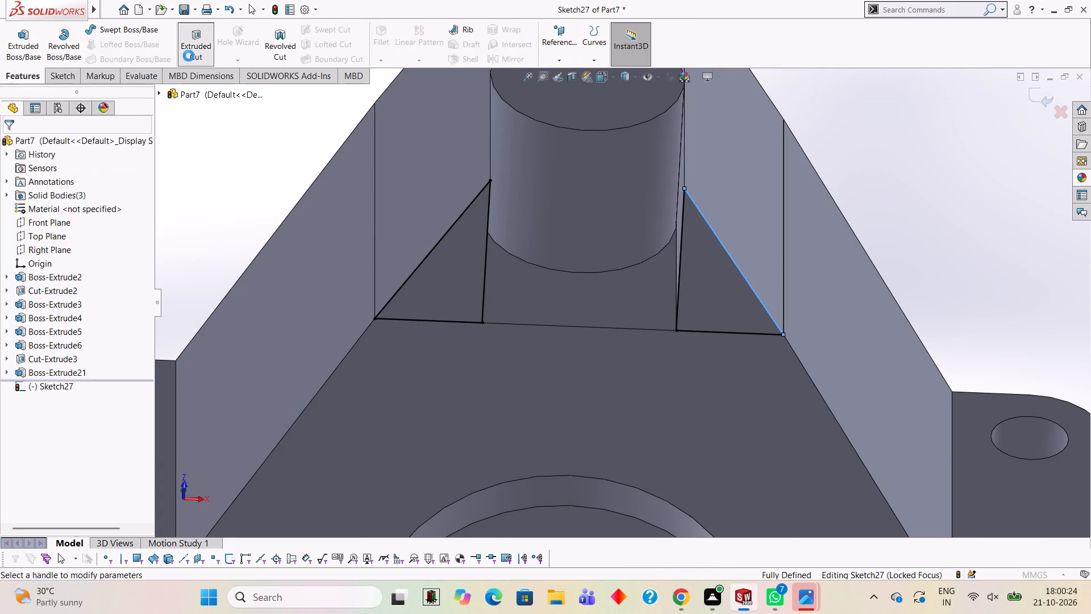
type("21")
key("Return")
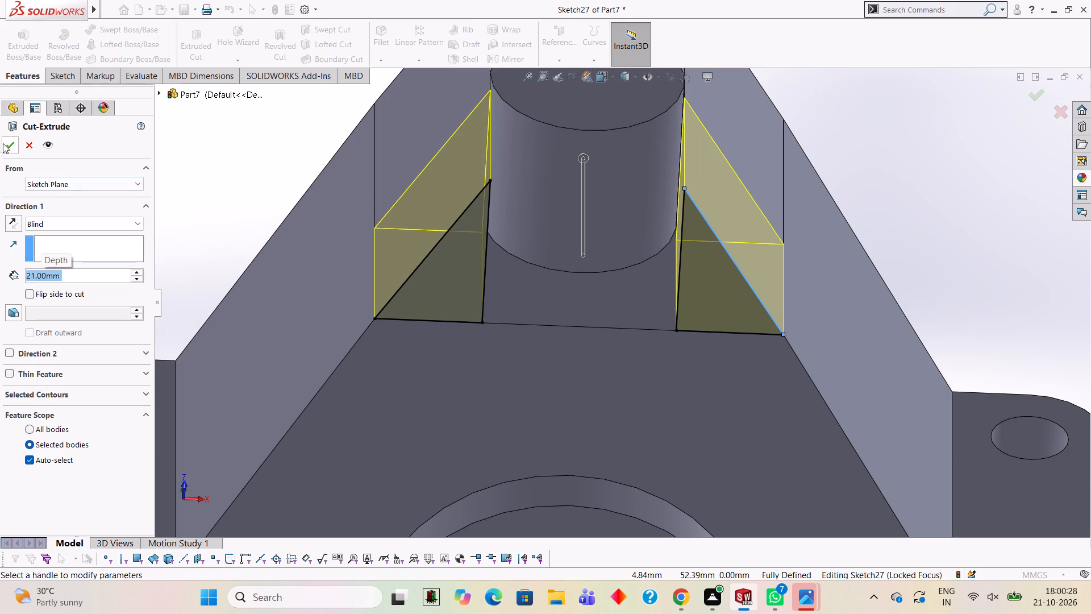
left_click(10, 146)
left_click(224, 173)
Sketch on the ribs' back face and trace both triangles, each with base about 13.8 mm, height 22 mm and slanted side about 26 mm.
scroll(356, 209, "up", 3)
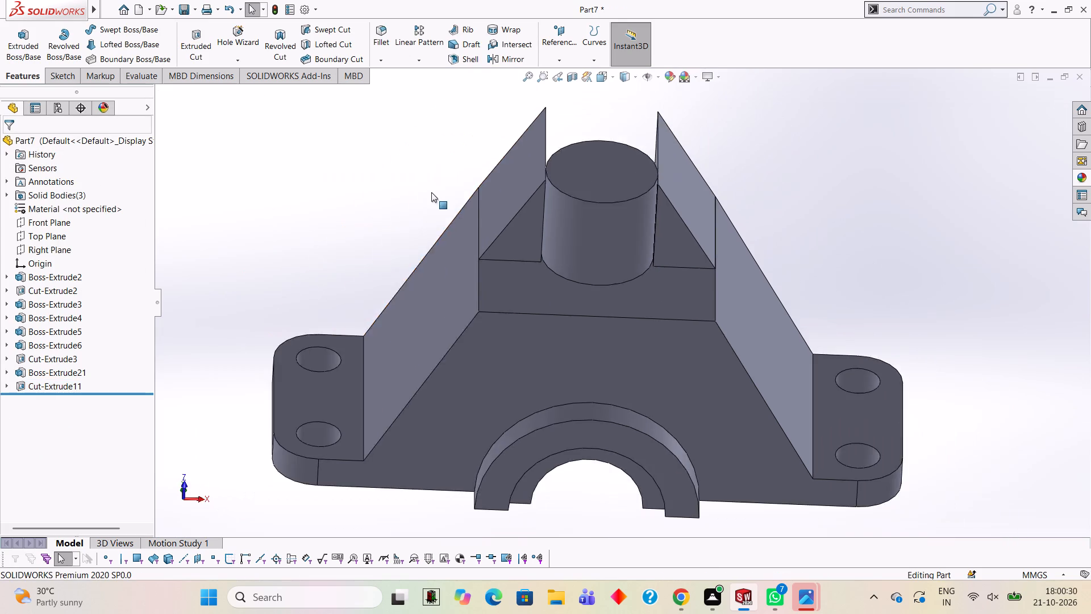
middle_click_drag(432, 192, 426, 271)
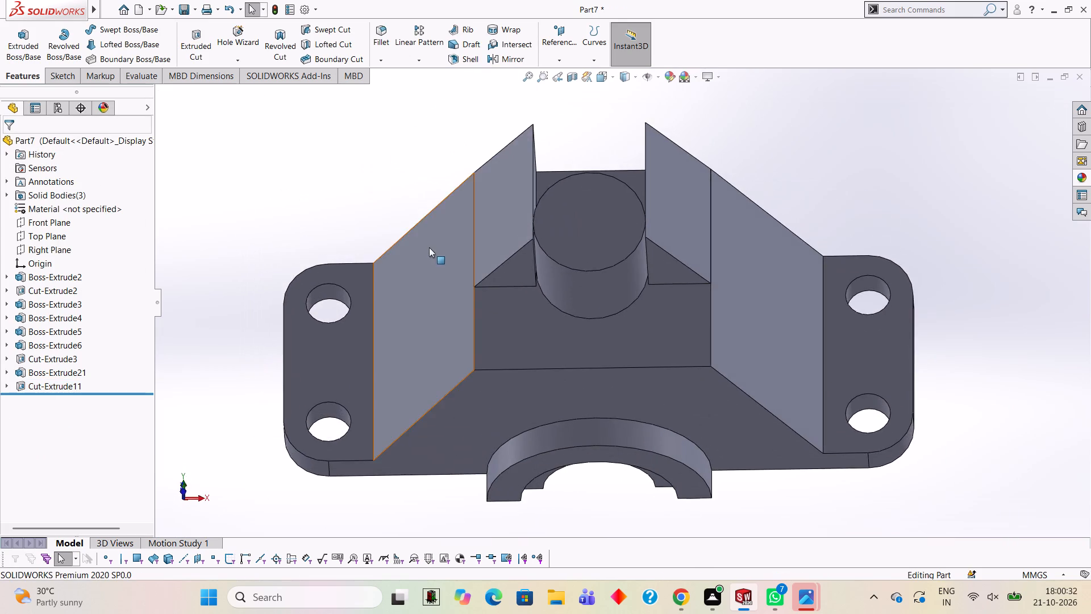
middle_click_drag(383, 191, 598, 441)
middle_click_drag(577, 237, 589, 424)
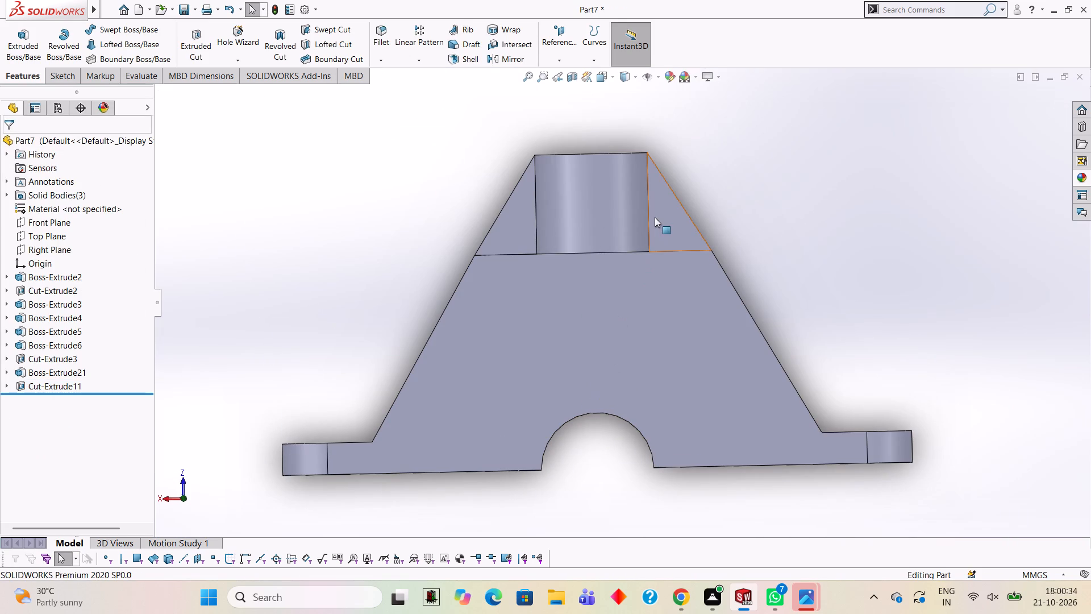
left_click(655, 217)
left_click(706, 184)
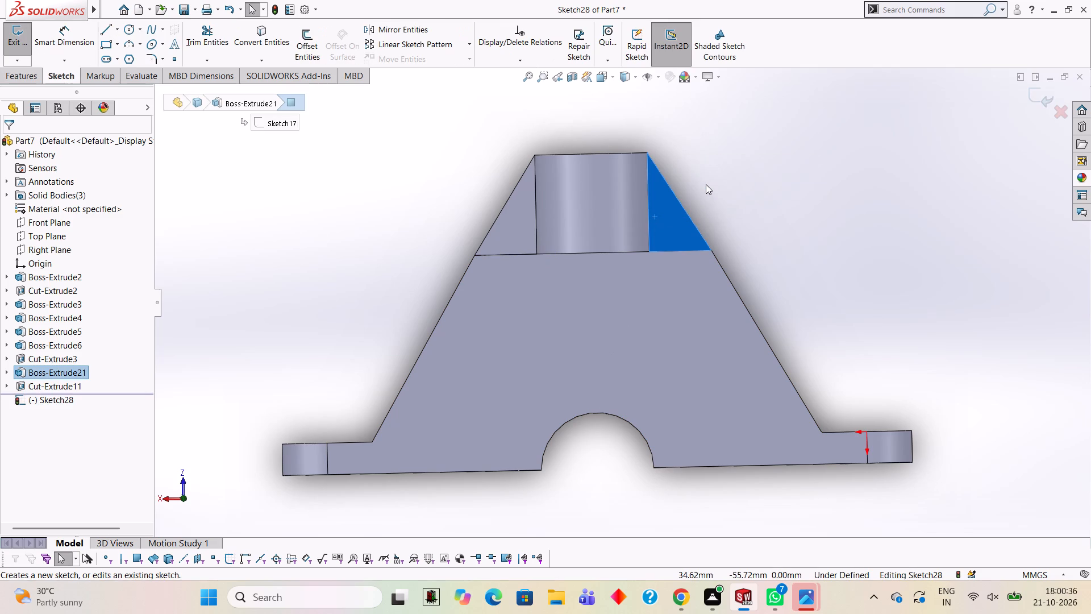
left_click(107, 28)
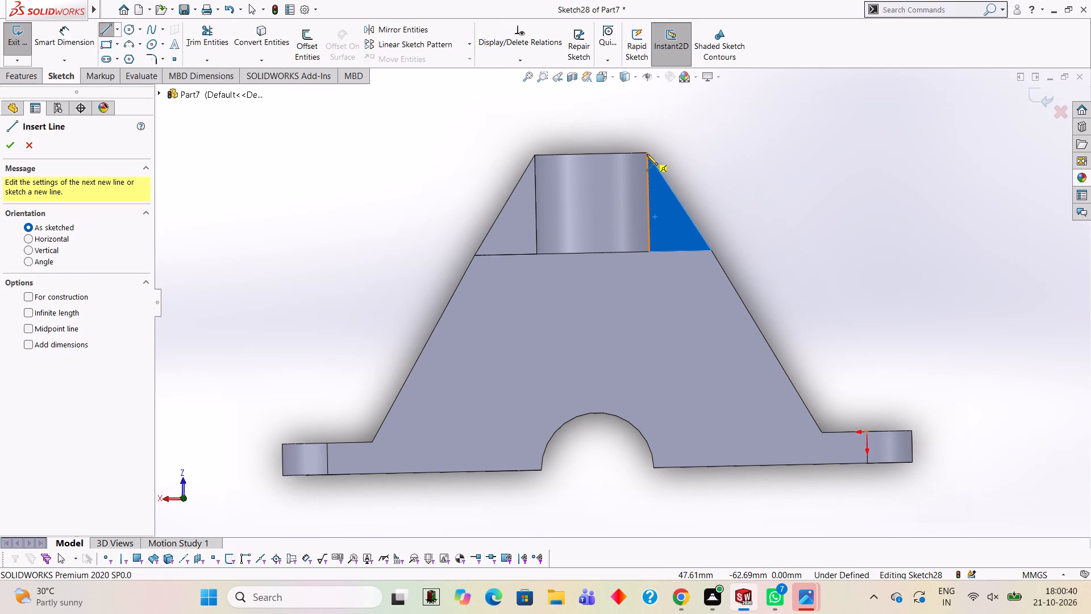
left_click(647, 152)
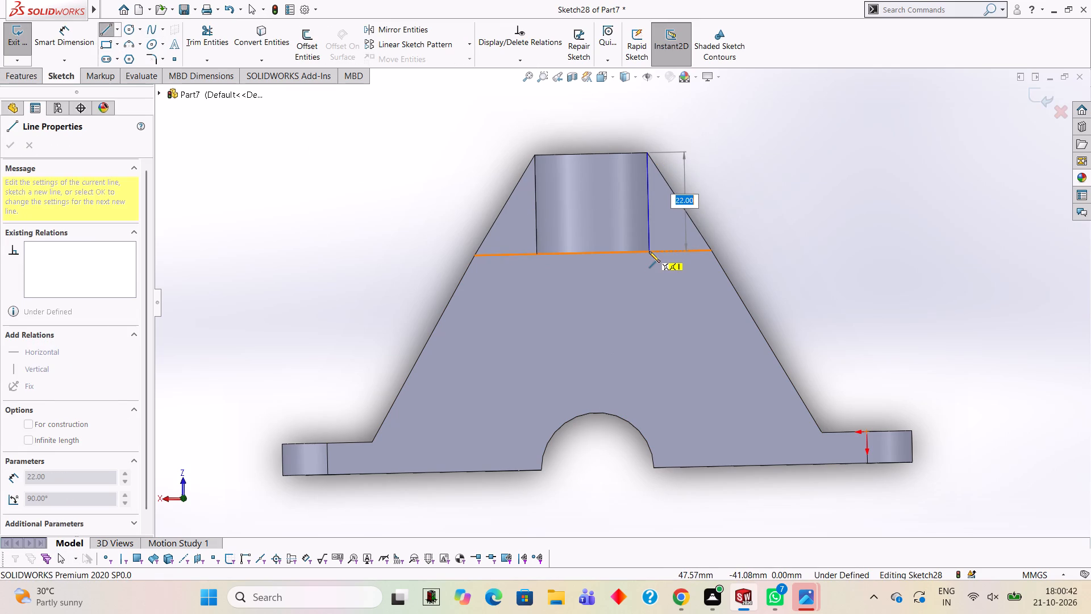
left_click(649, 251)
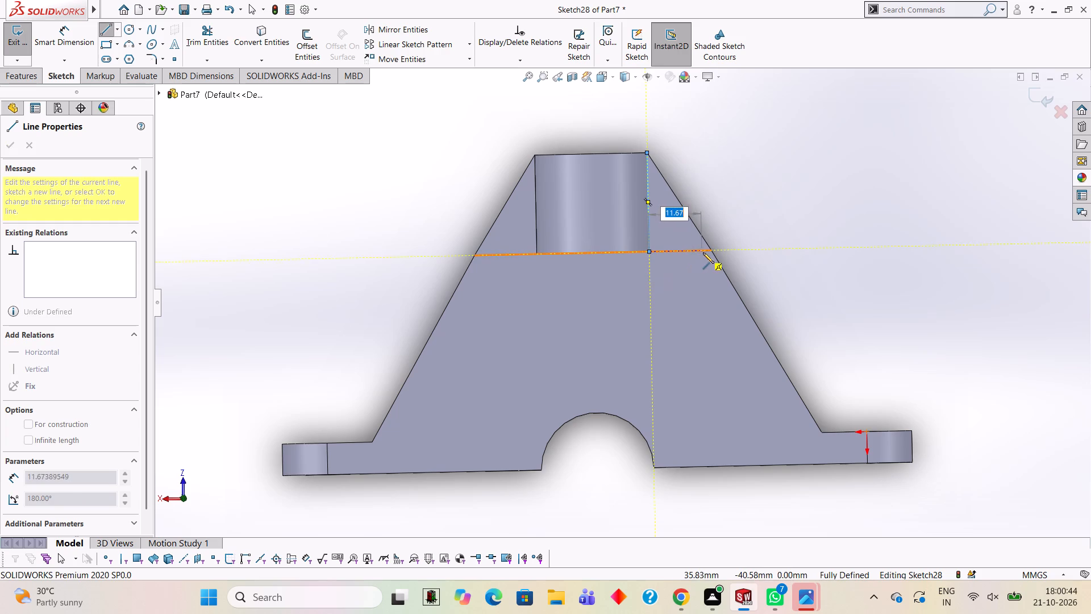
left_click(712, 251)
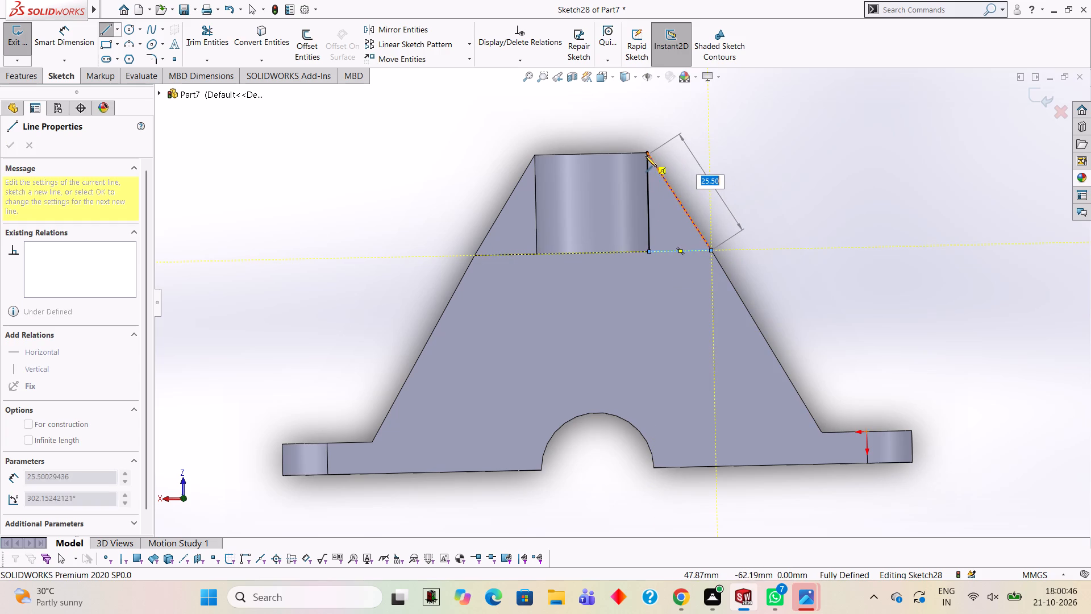
left_click(647, 153)
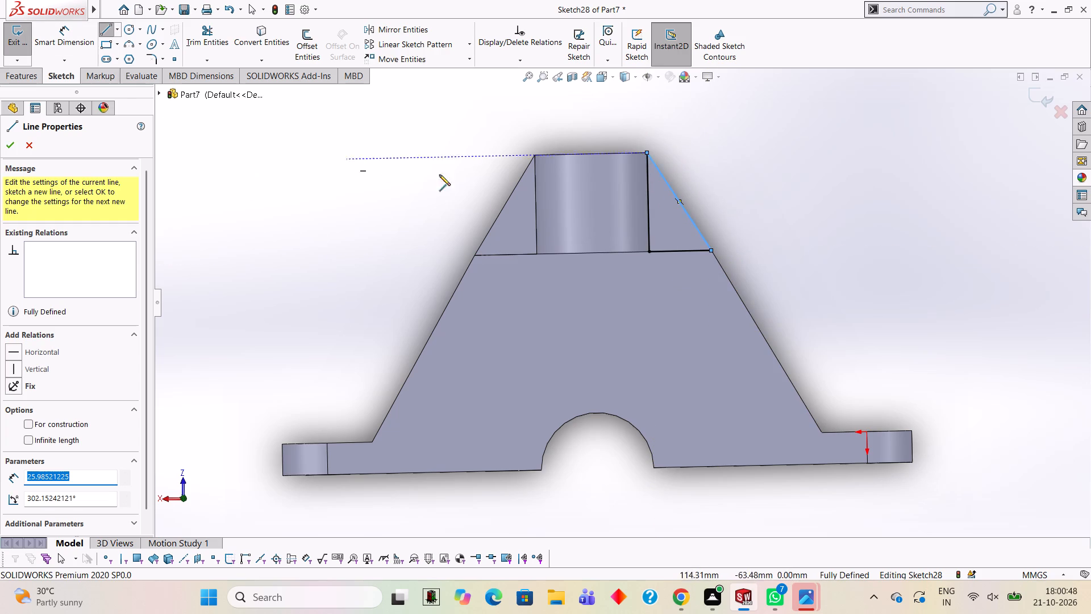
left_click(536, 155)
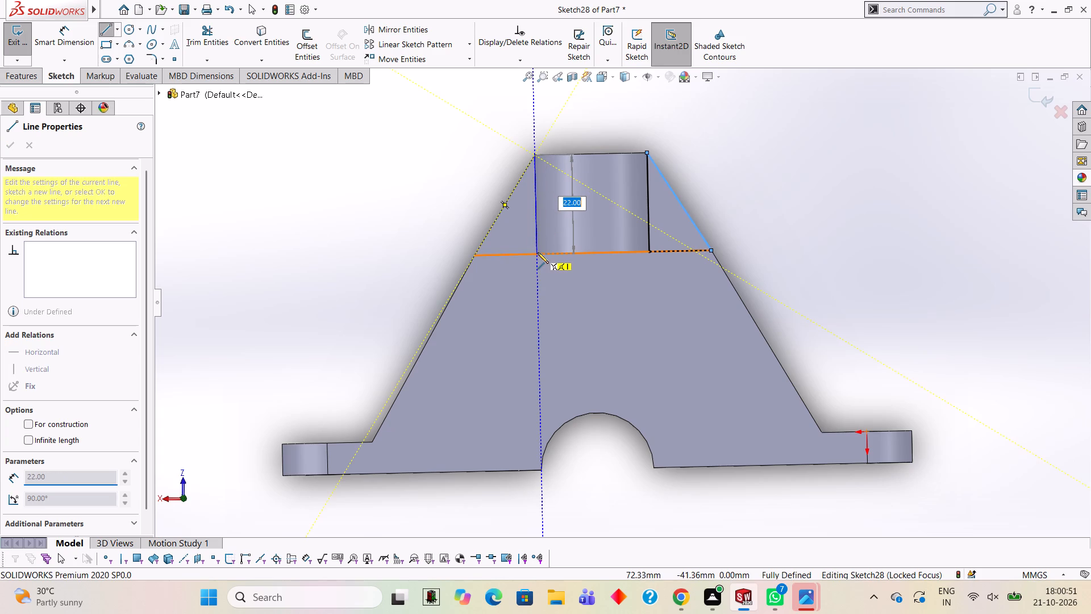
left_click(538, 254)
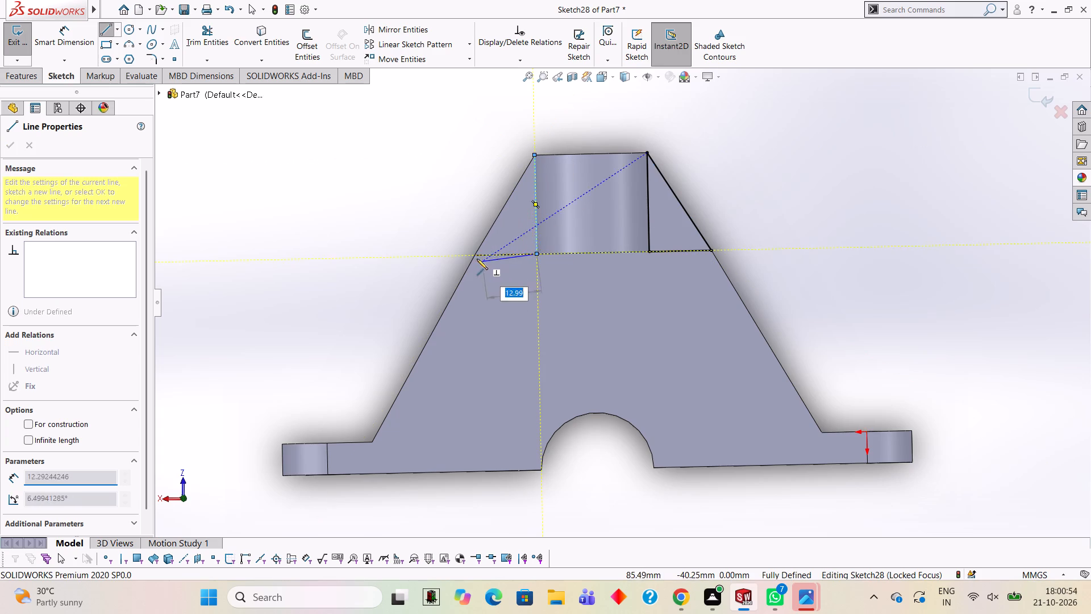
left_click(474, 256)
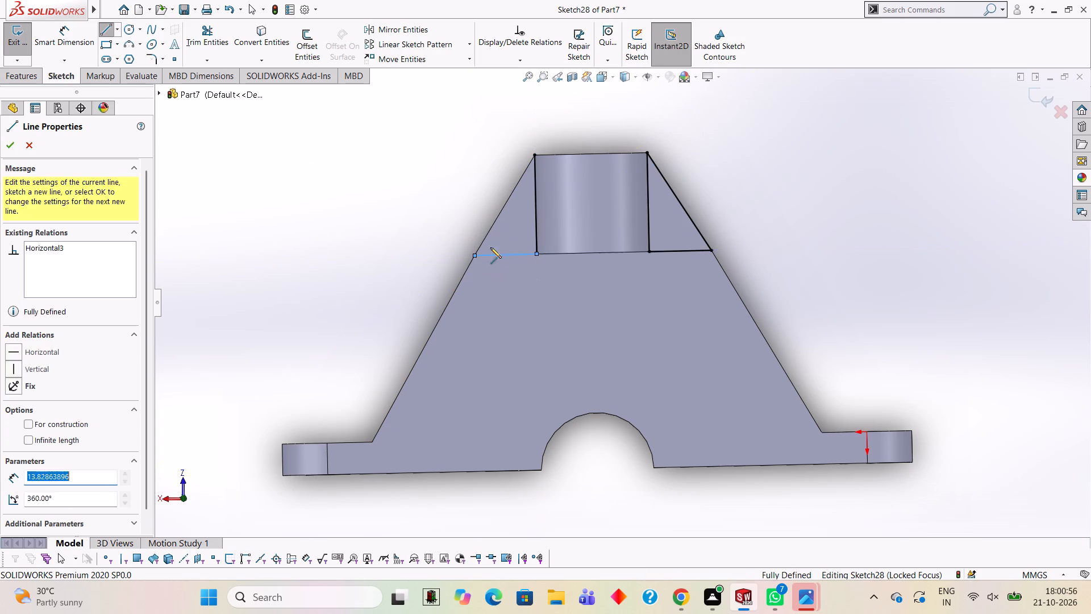
left_click(534, 153)
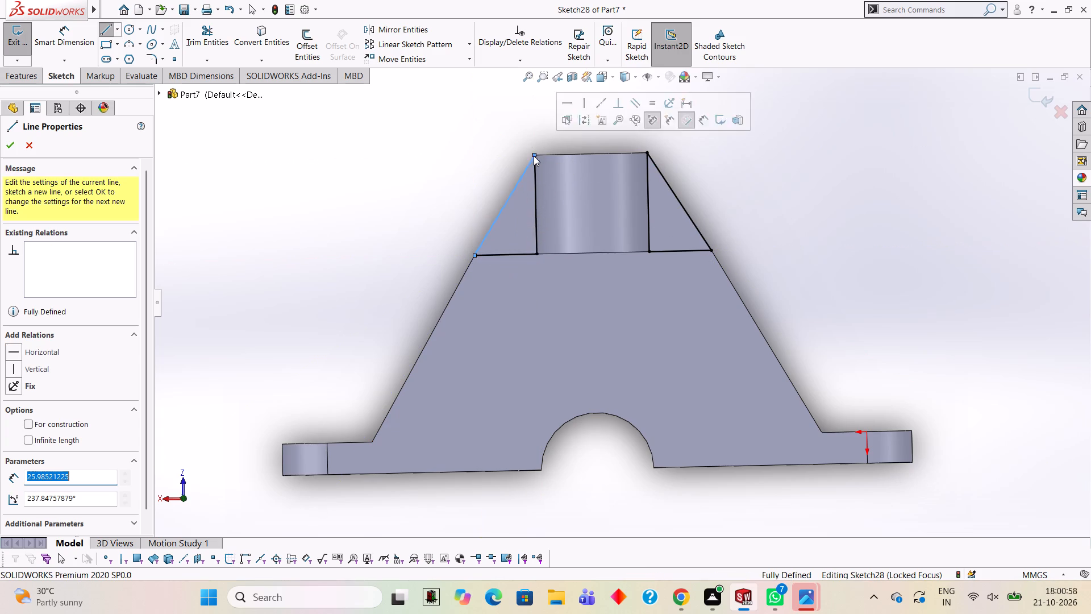
Cut-extrude both back-face rib triangles to a blind depth of 21 mm.
middle_click_drag(399, 172, 552, 231)
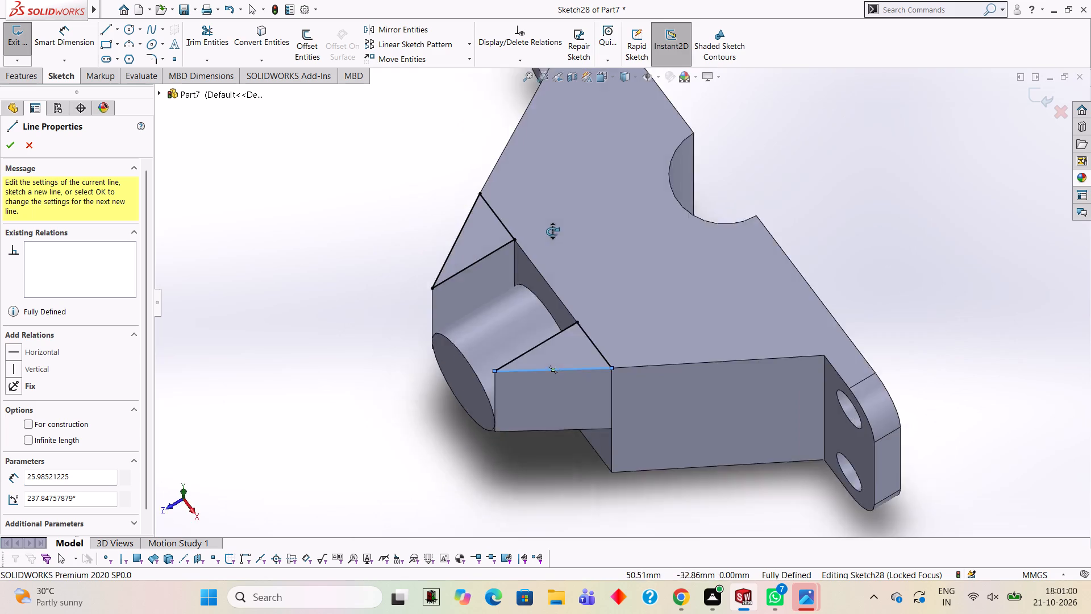
middle_click_drag(552, 231, 543, 177)
middle_click_drag(586, 283, 661, 194)
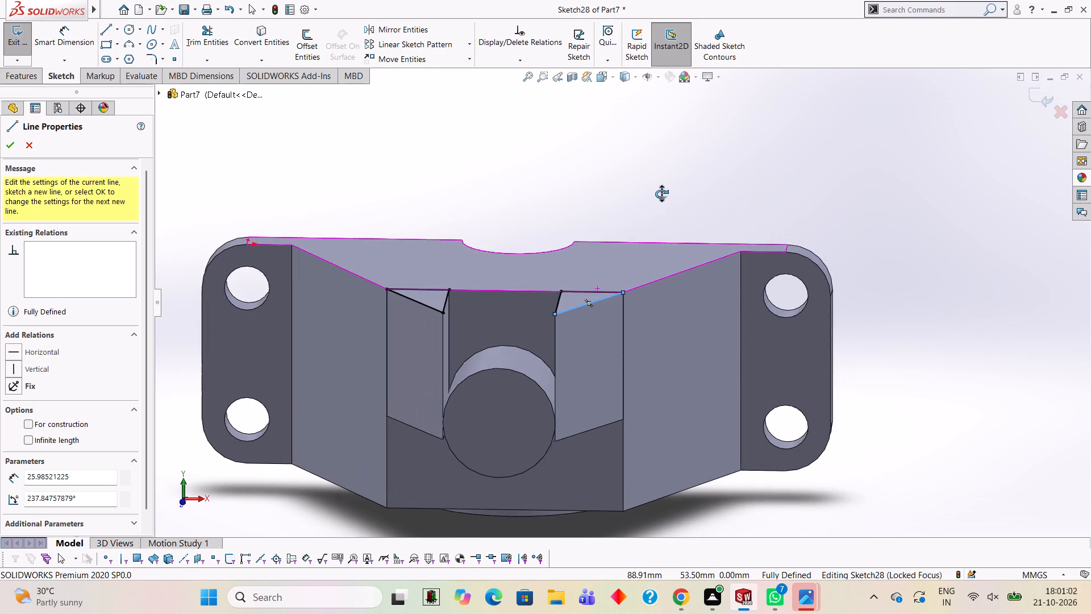
middle_click_drag(661, 194, 665, 189)
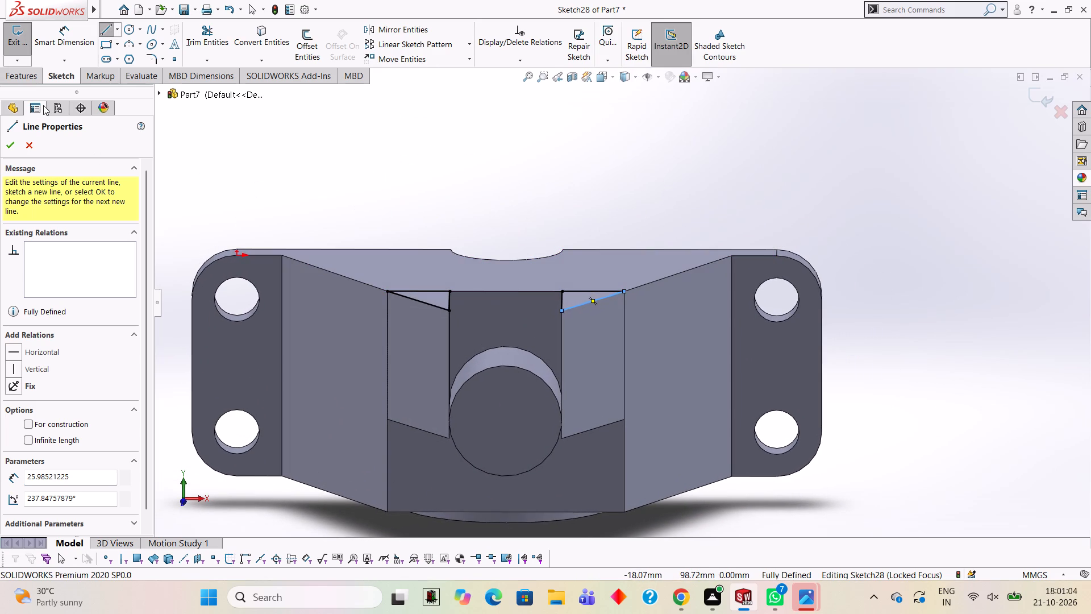
left_click(9, 147)
left_click(16, 75)
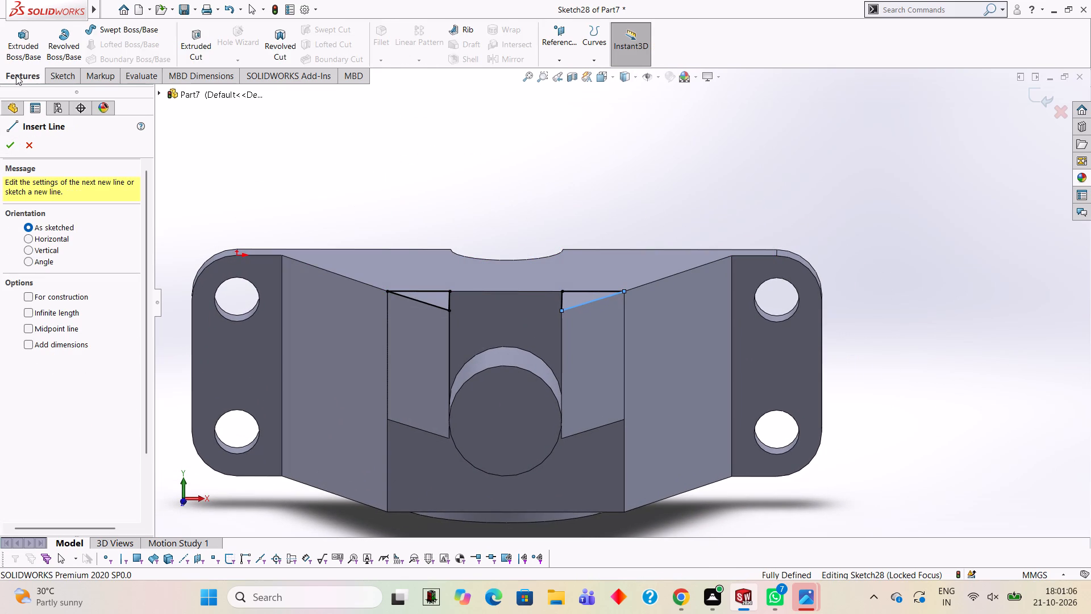
left_click(190, 25)
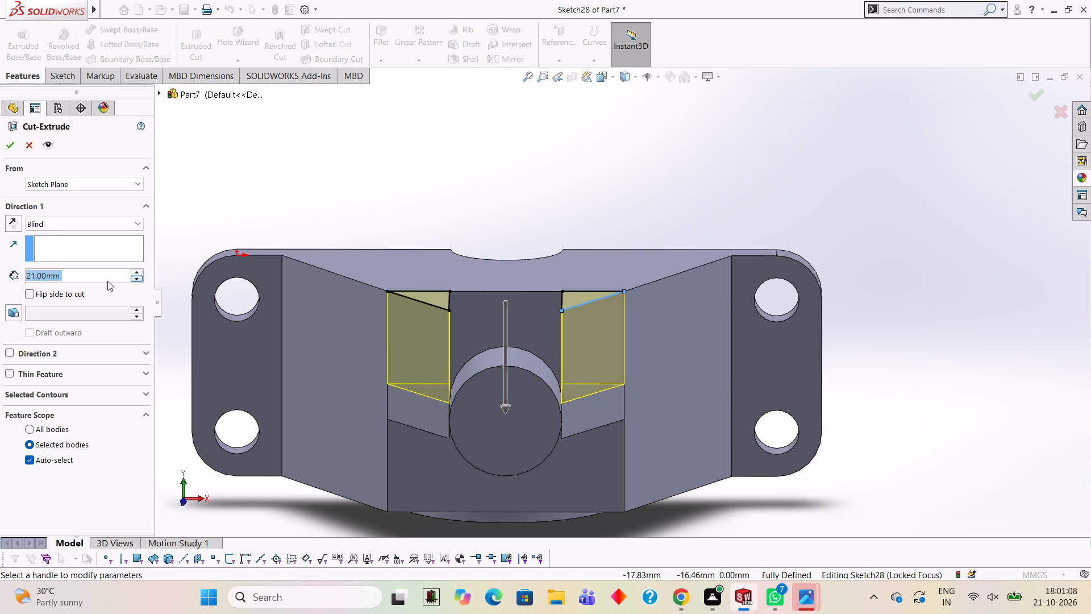
left_click(13, 149)
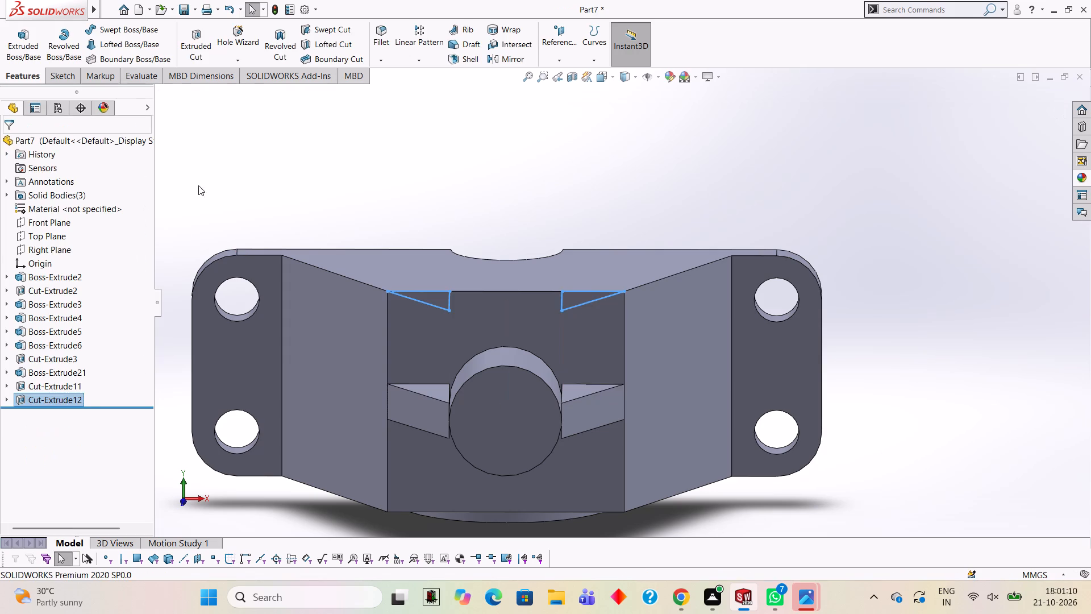
left_click(285, 182)
Examine from above where the two thinned ribs meet the round upper boss.
scroll(622, 322, "up", 2)
middle_click_drag(620, 334, 613, 288)
scroll(547, 350, "down", 2)
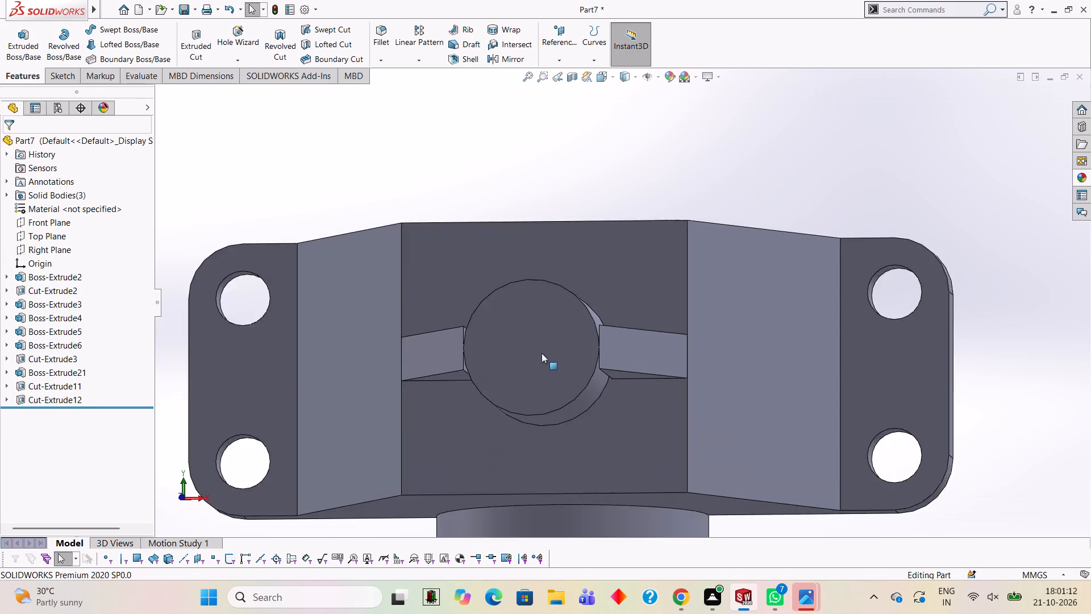
scroll(542, 353, "down", 8)
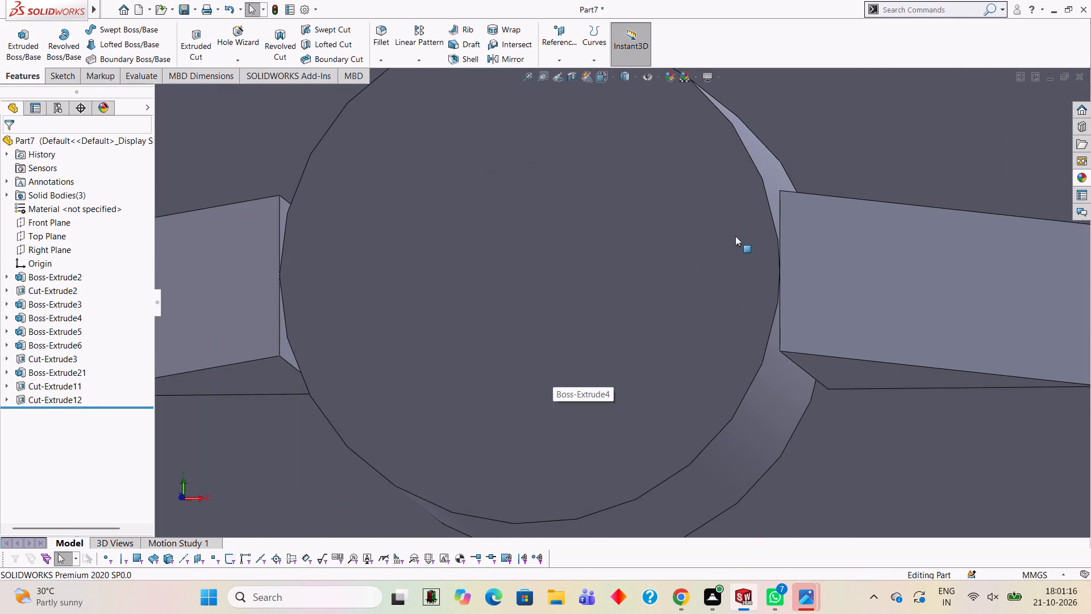
scroll(736, 236, "down", 1)
scroll(736, 236, "up", 2)
middle_click_drag(681, 244, 702, 254)
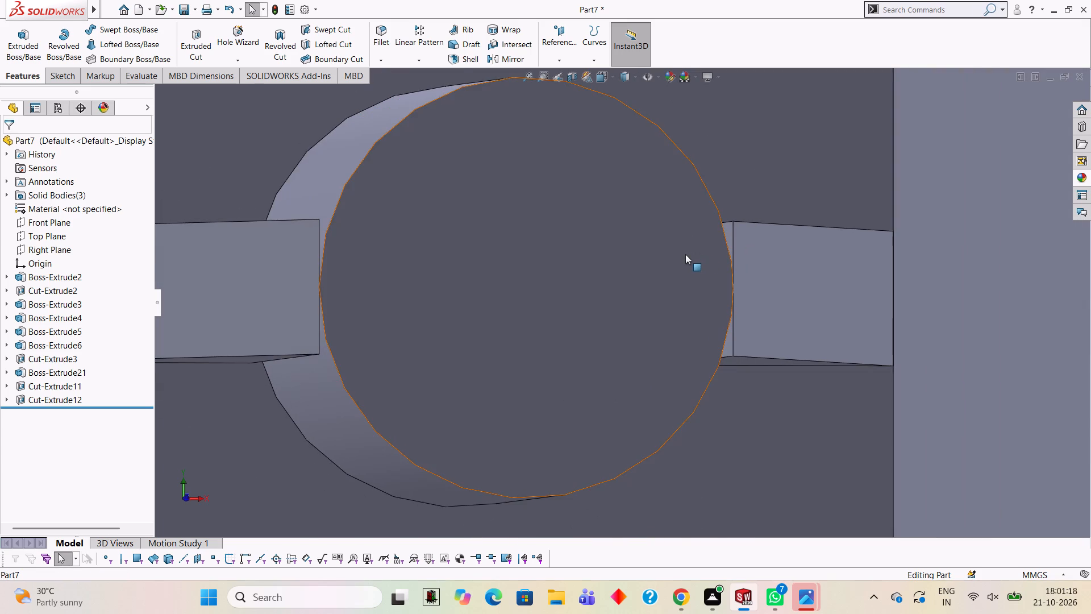
middle_click_drag(685, 254, 676, 255)
Sketch on the round upper boss's end face and draw a 25 by 8 mm rectangle joining the two ribs' inner edges.
left_click(493, 281)
left_click(544, 251)
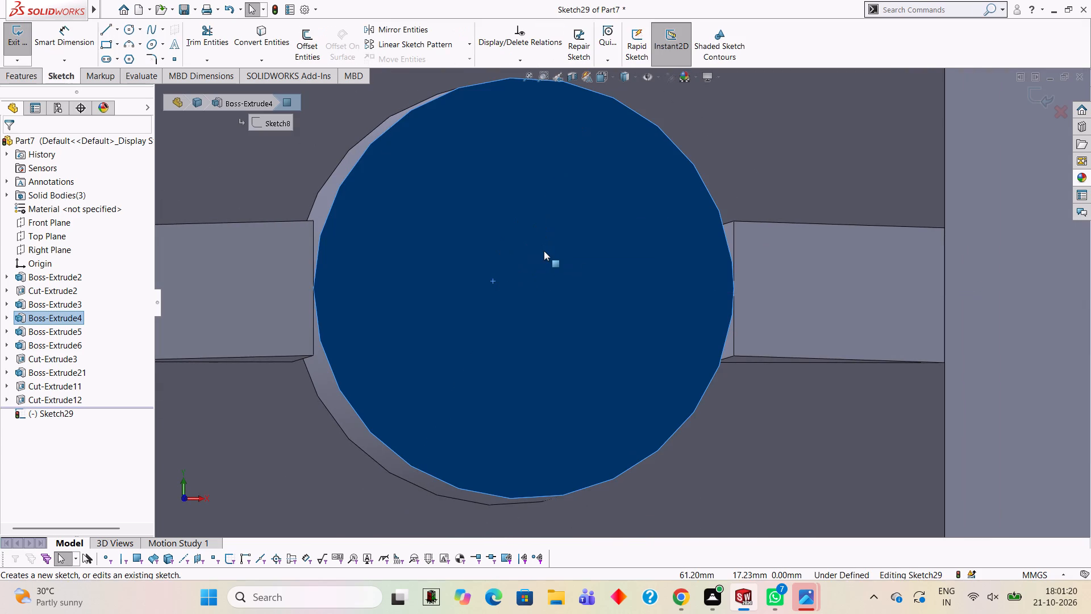
key("ctrl+8")
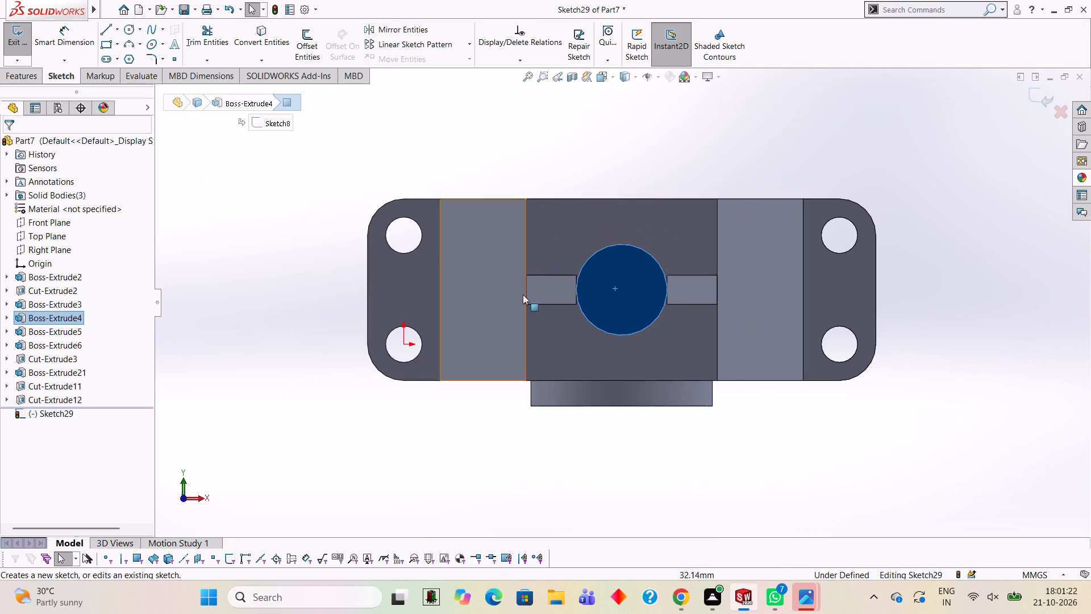
scroll(599, 346, "down", 6)
scroll(635, 253, "down", 2)
scroll(683, 235, "down", 1)
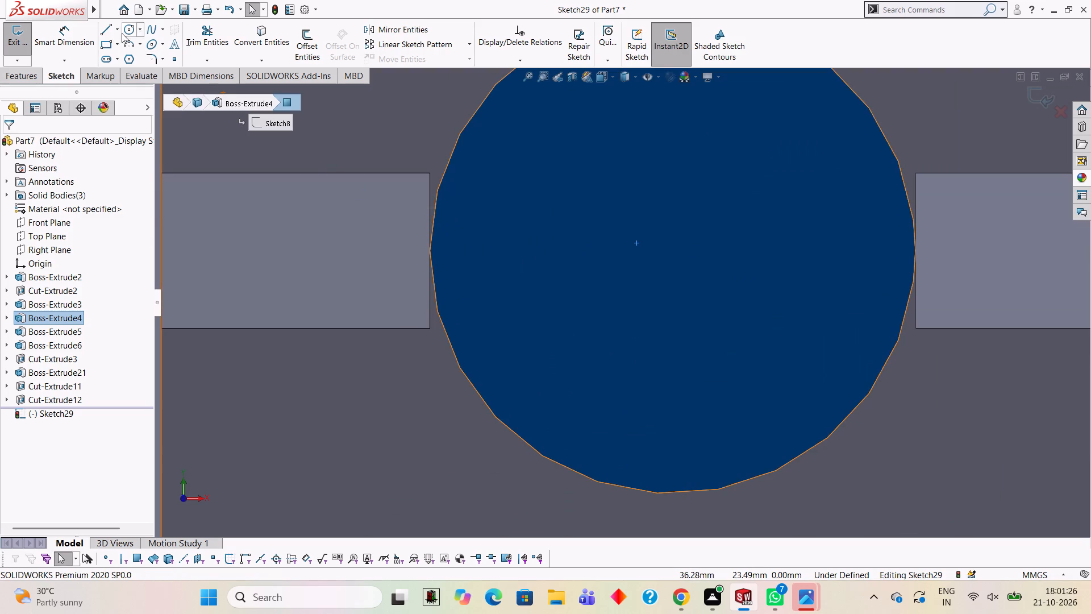
left_click(106, 27)
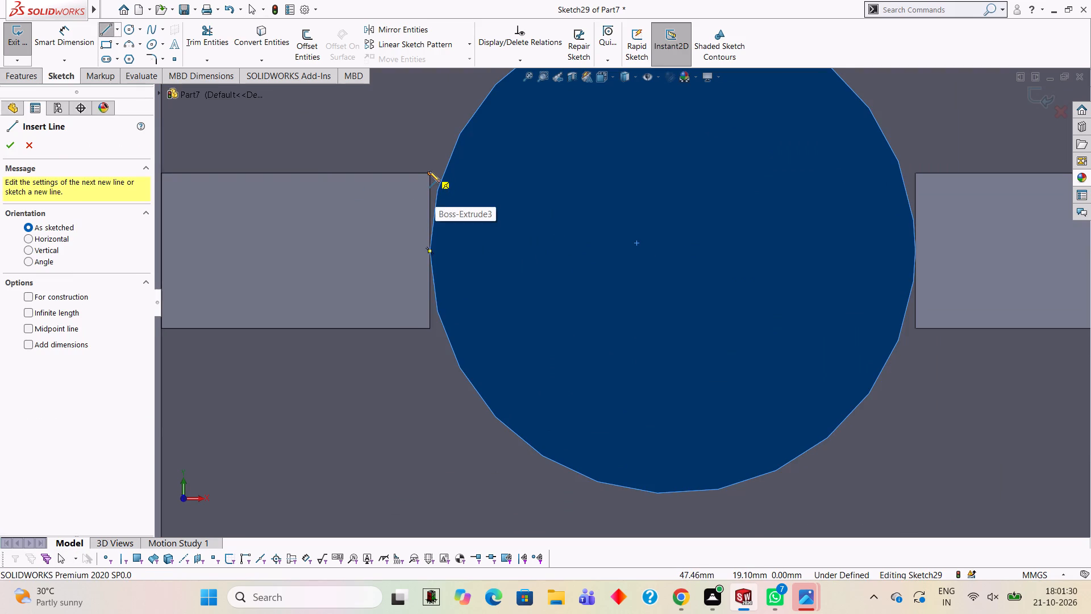
left_click(429, 171)
left_click(916, 173)
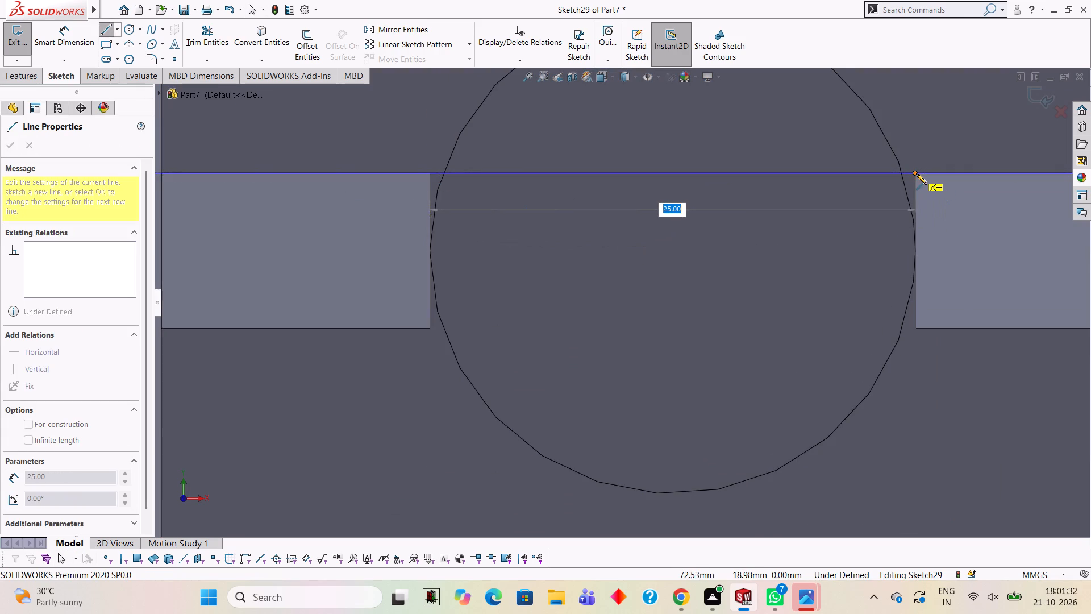
left_click(915, 329)
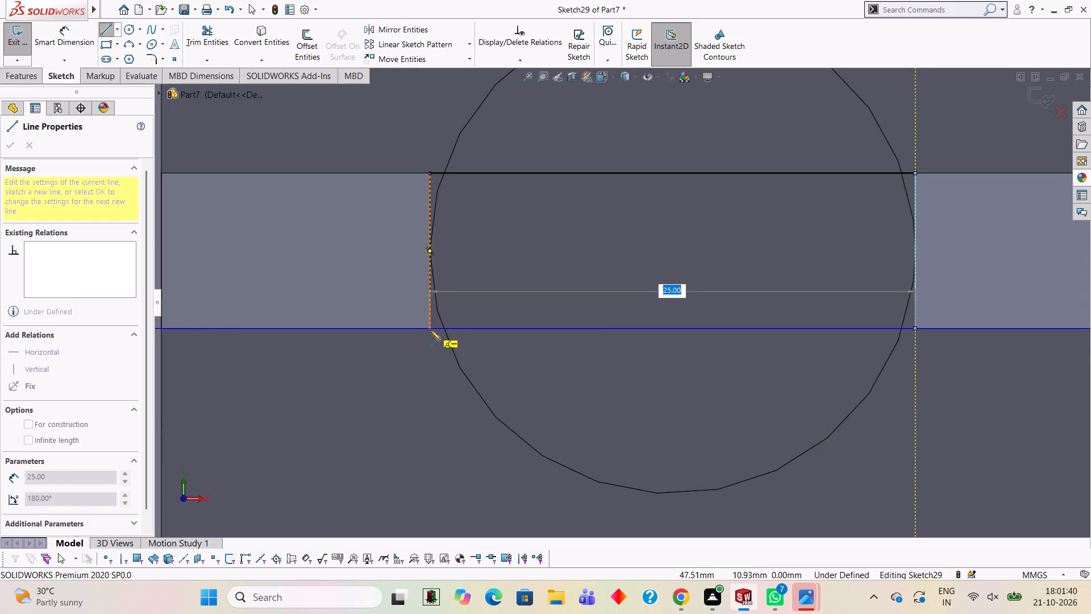
left_click(430, 330)
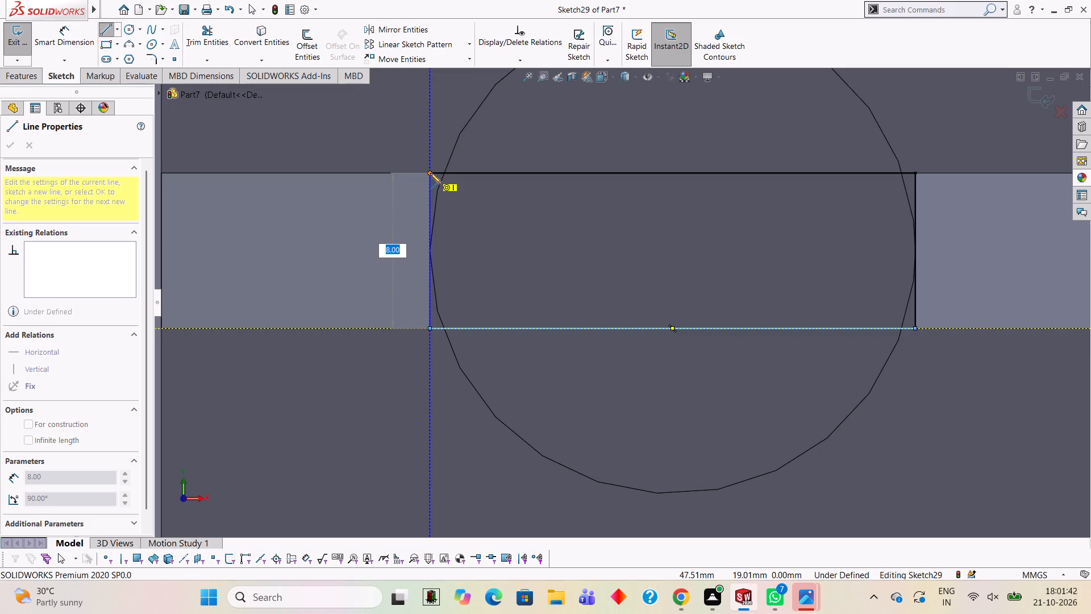
left_click(430, 173)
key("Escape")
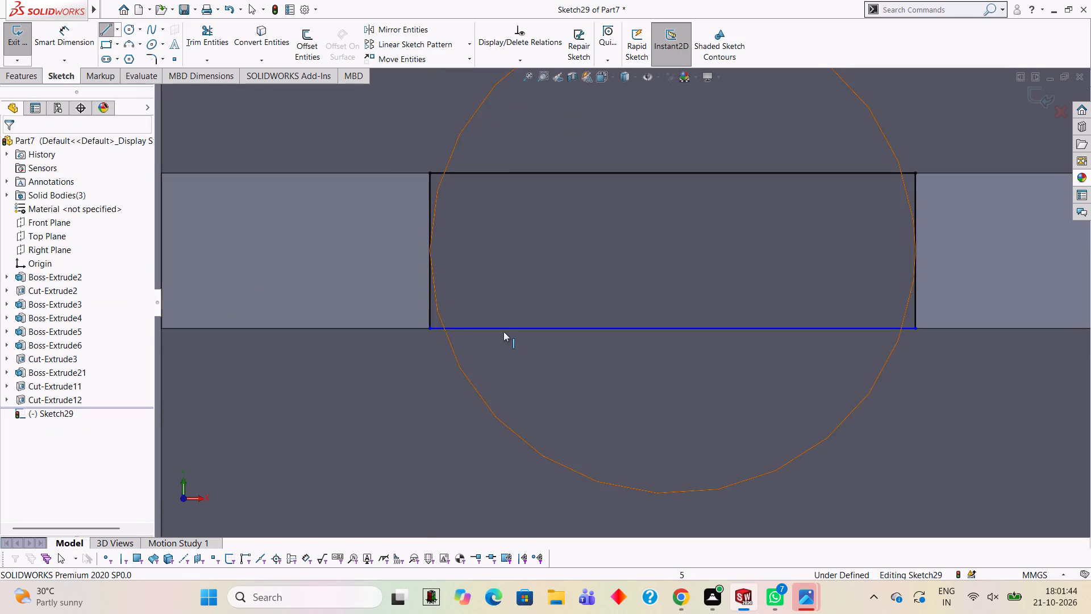
Draw a 25 mm diameter circle concentric with the round upper boss.
left_click(125, 31)
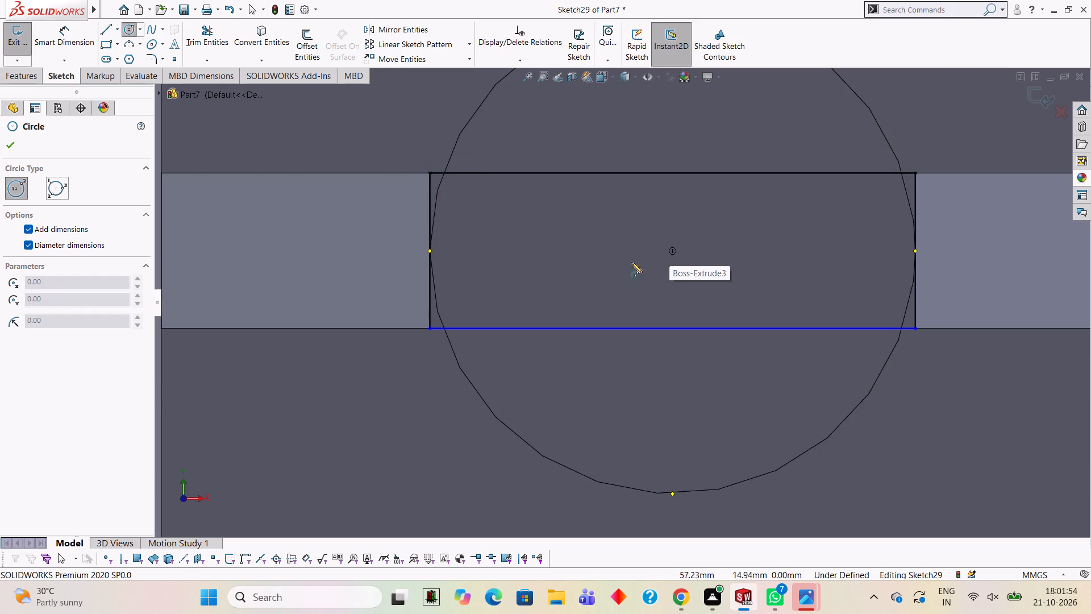
left_click(673, 252)
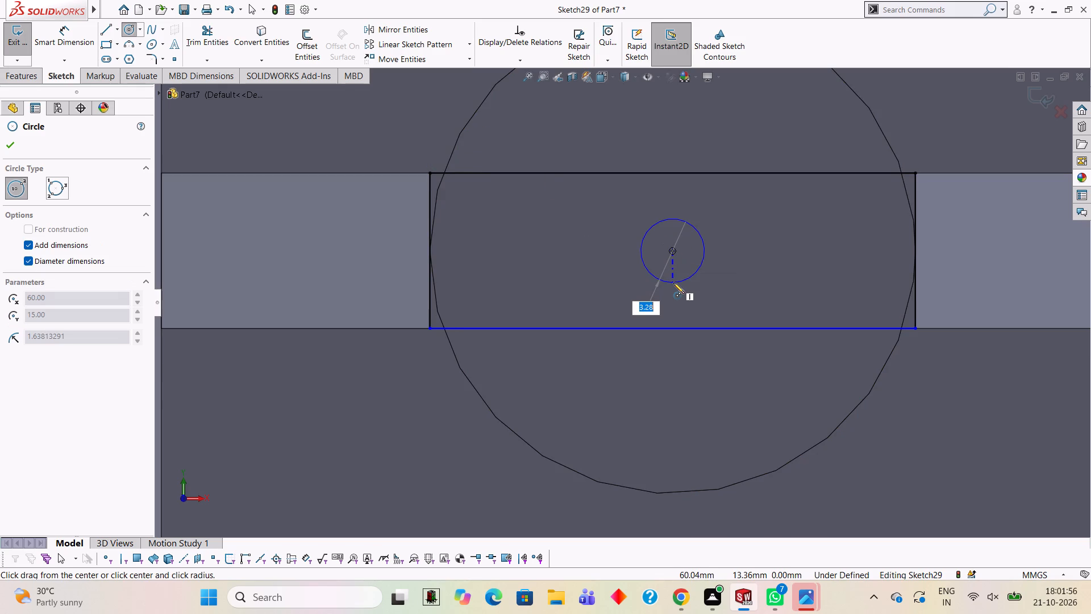
type("25")
key("Return")
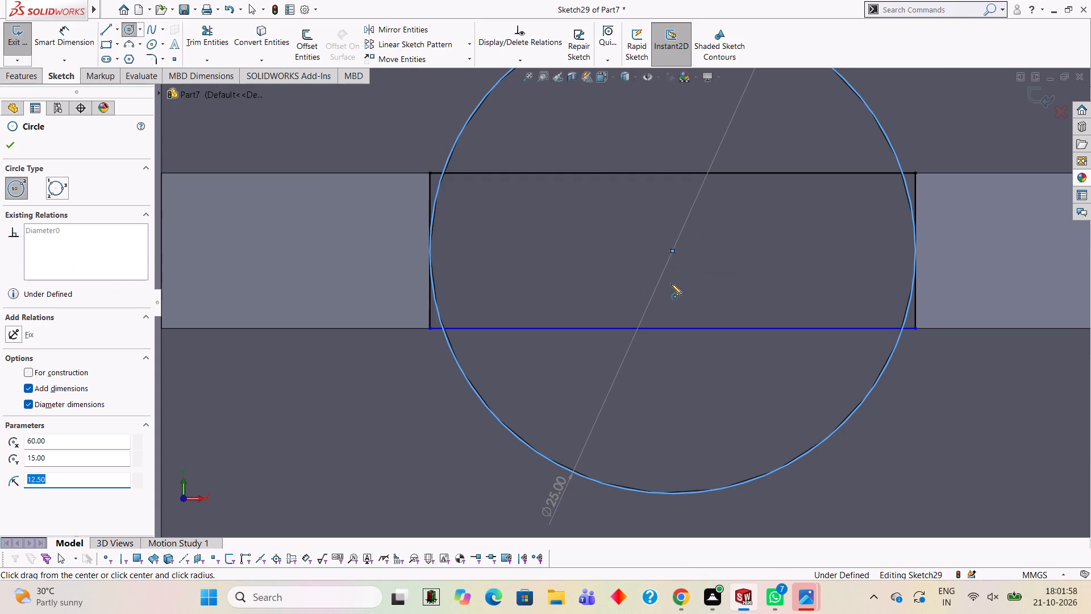
Trim the circle's outer arcs and the rectangle's long middle segments, leaving only the slivers between the boss and ribs.
left_click(216, 37)
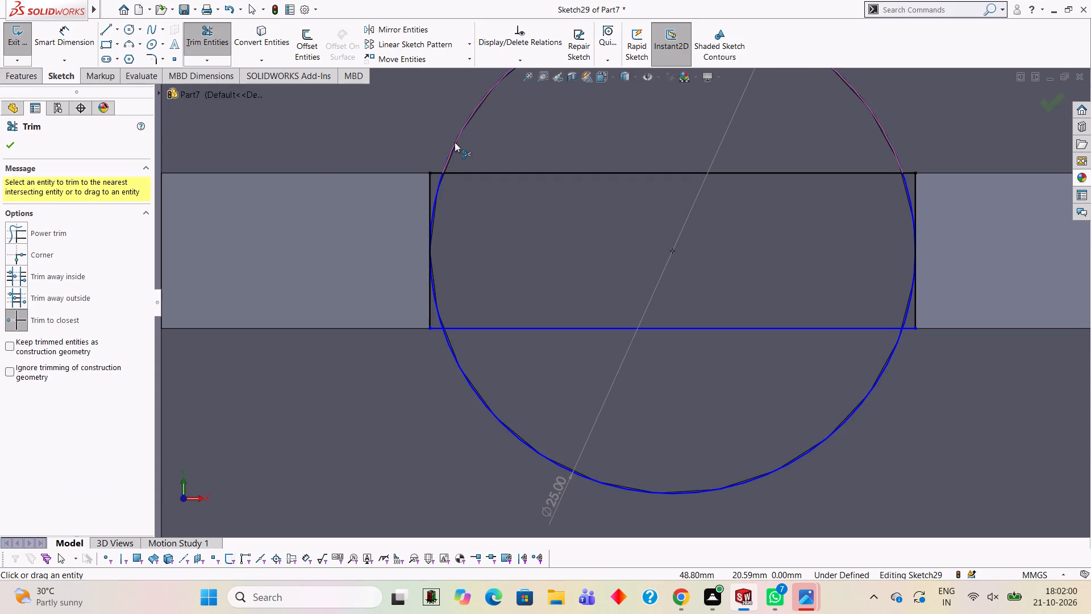
left_click(454, 142)
left_click(453, 359)
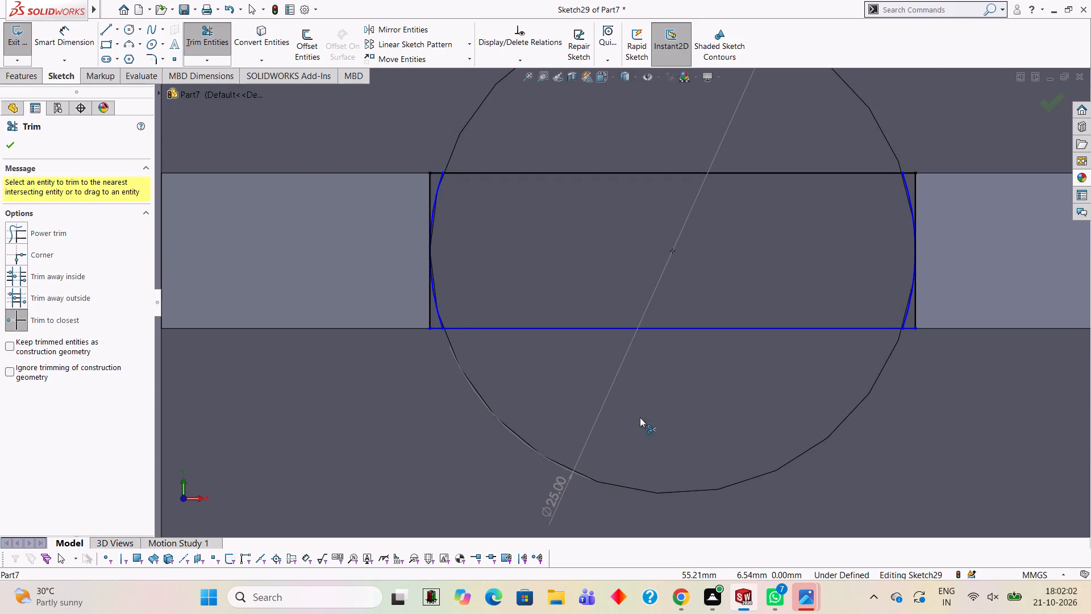
left_click(861, 332)
left_click(861, 326)
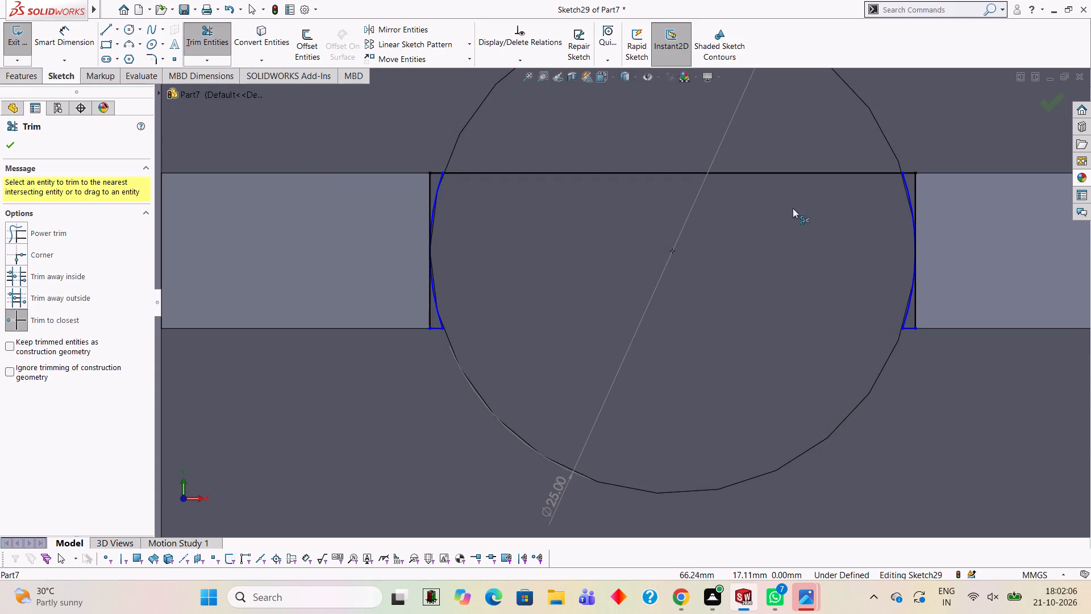
left_click(774, 174)
scroll(457, 311, "down", 3)
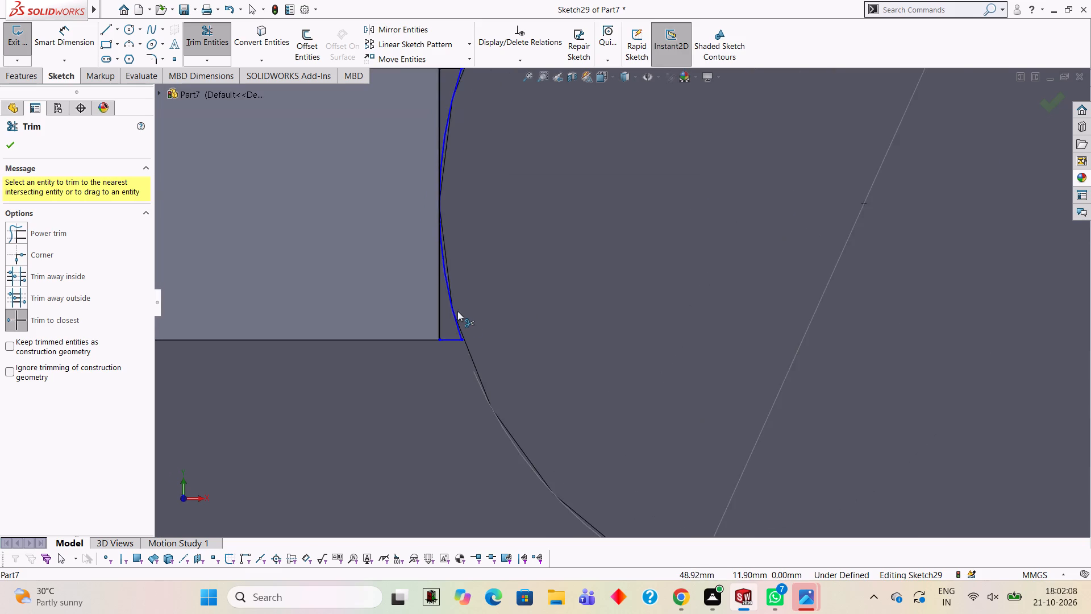
scroll(468, 319, "down", 5)
scroll(598, 380, "up", 15)
scroll(763, 284, "down", 3)
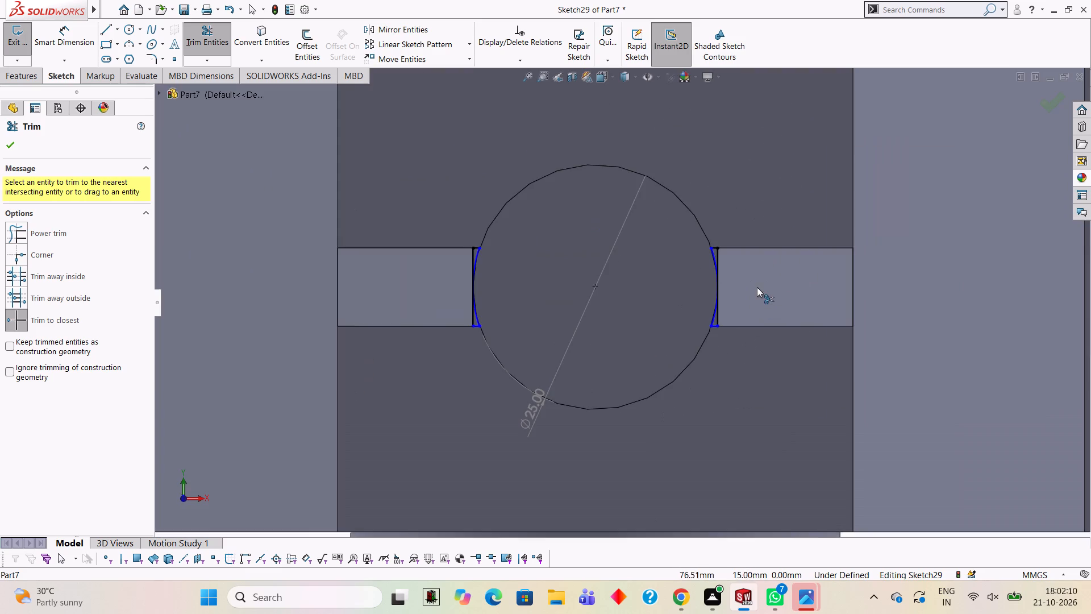
middle_click_drag(785, 276, 783, 216)
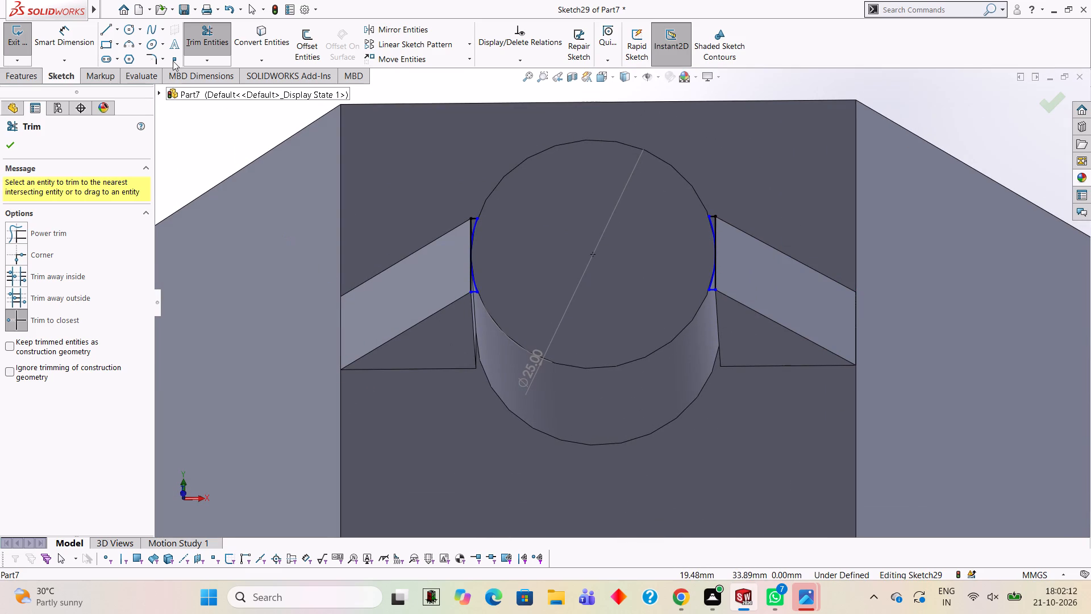
left_click(14, 136)
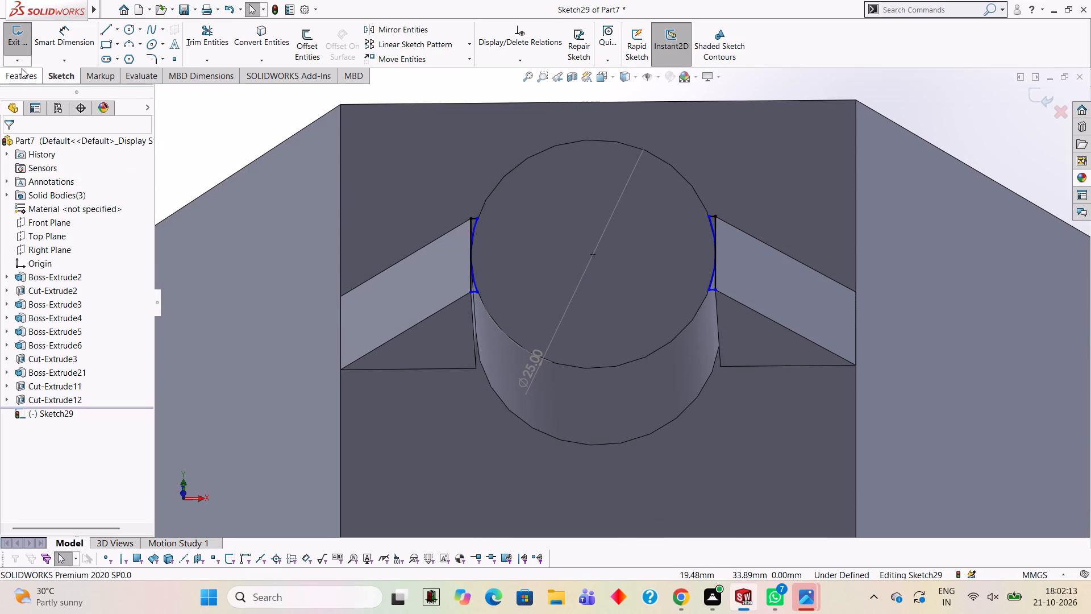
Start a boss extrusion reversed toward the block and select the four sliver regions on both sides of the round boss as contours.
left_click(20, 76)
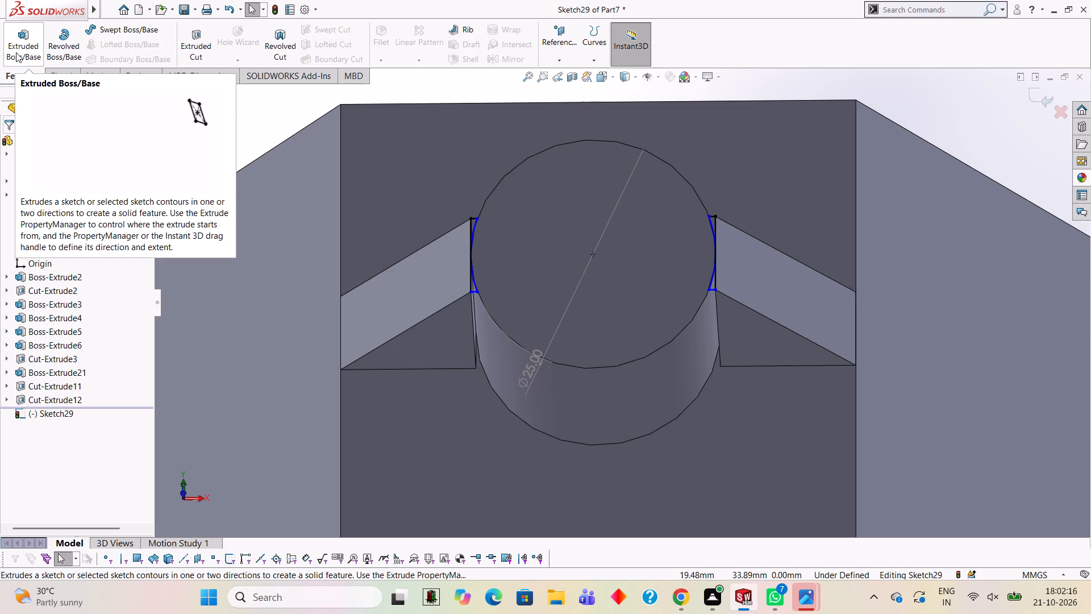
left_click(16, 52)
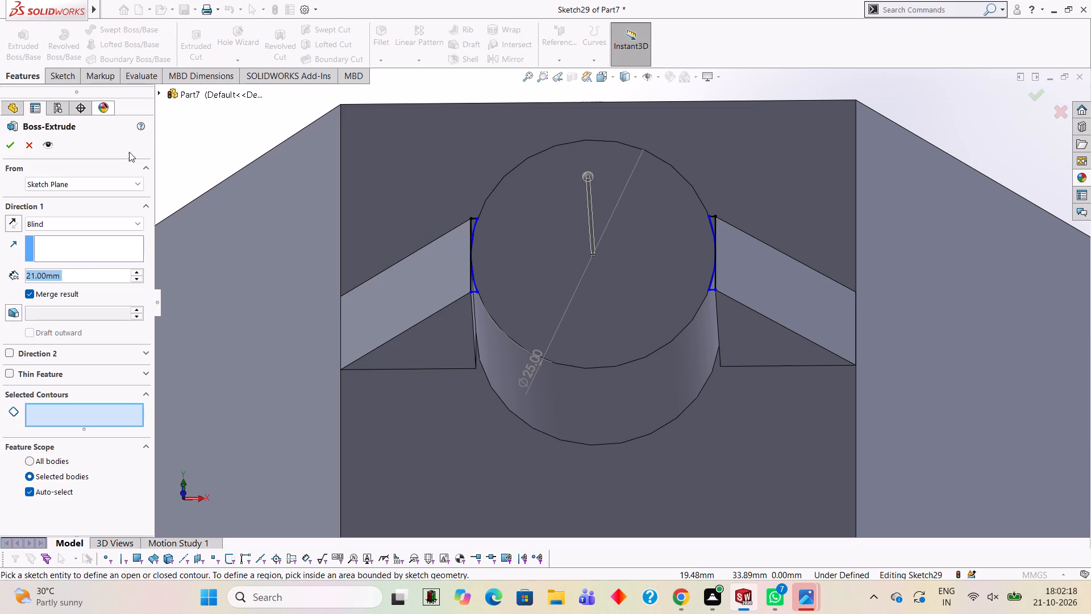
left_click(13, 221)
scroll(420, 268, "down", 3)
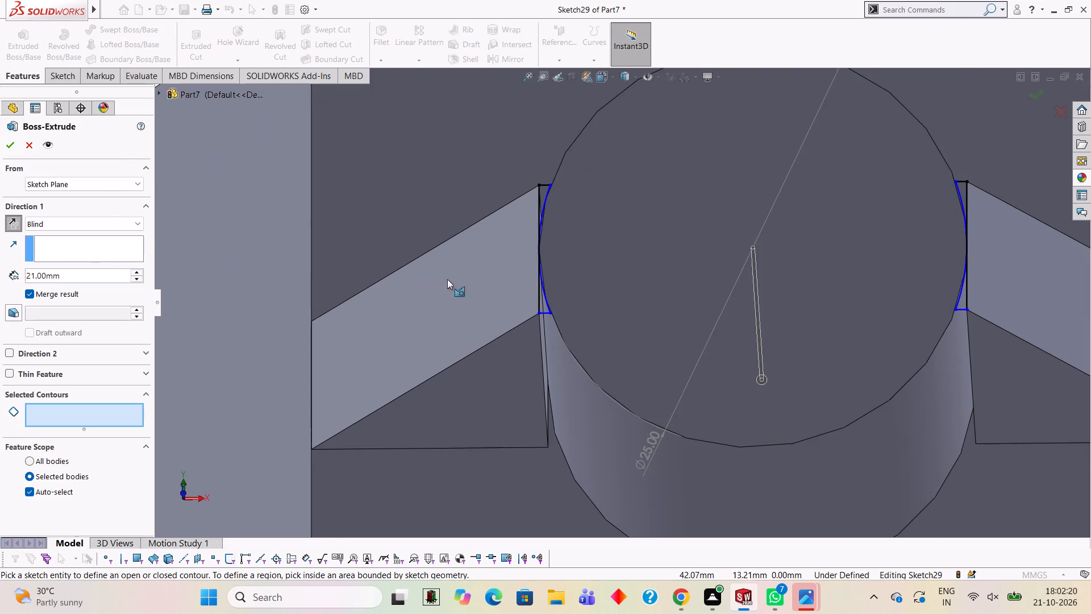
left_click(542, 305)
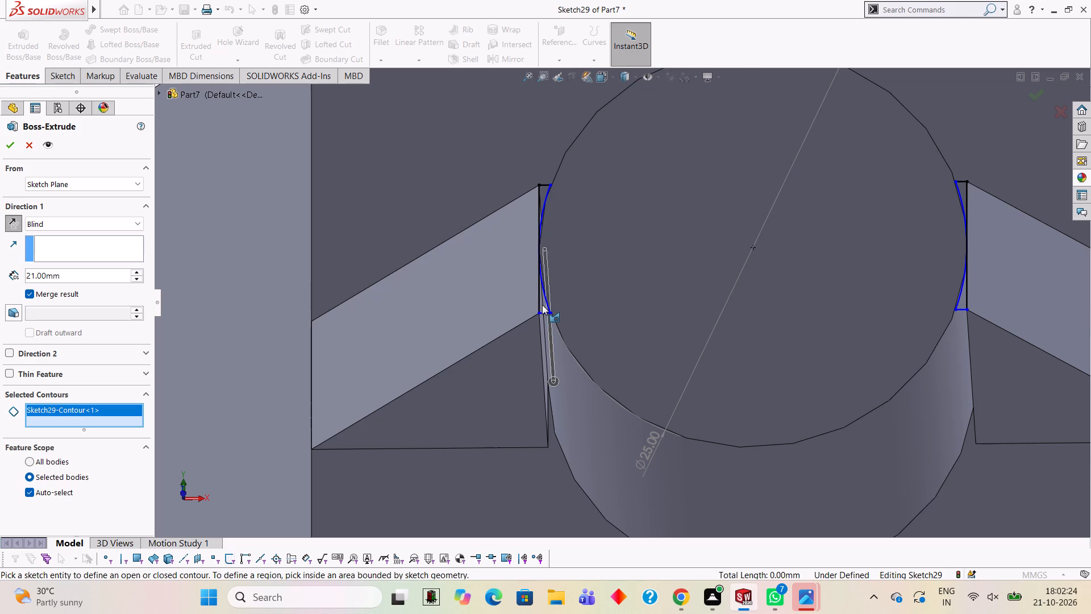
scroll(544, 287, "down", 6)
left_click(578, 339)
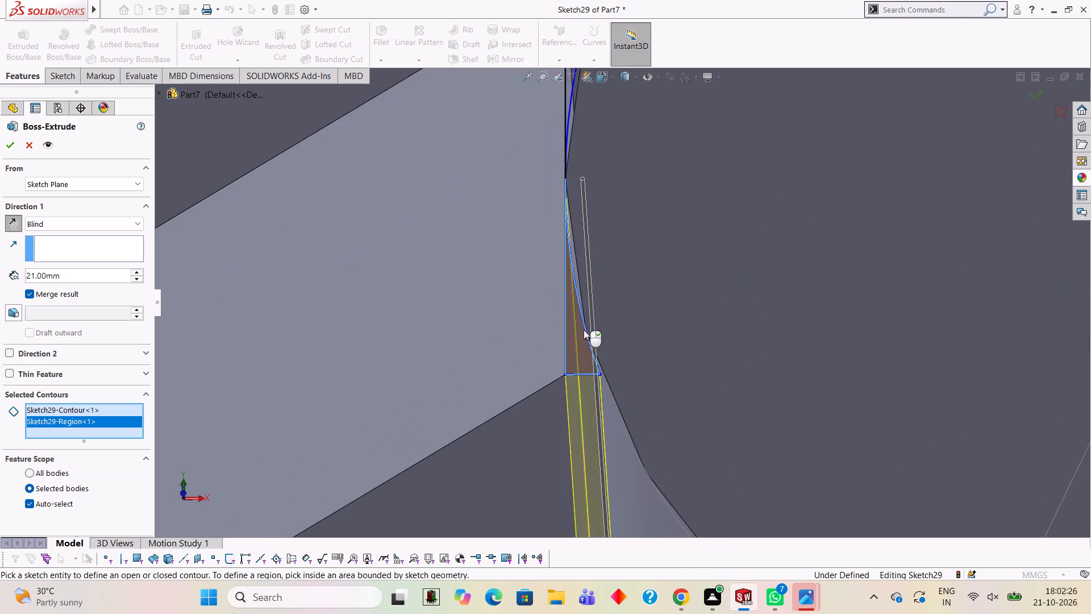
scroll(614, 279, "up", 4)
left_click(600, 156)
scroll(798, 301, "up", 3)
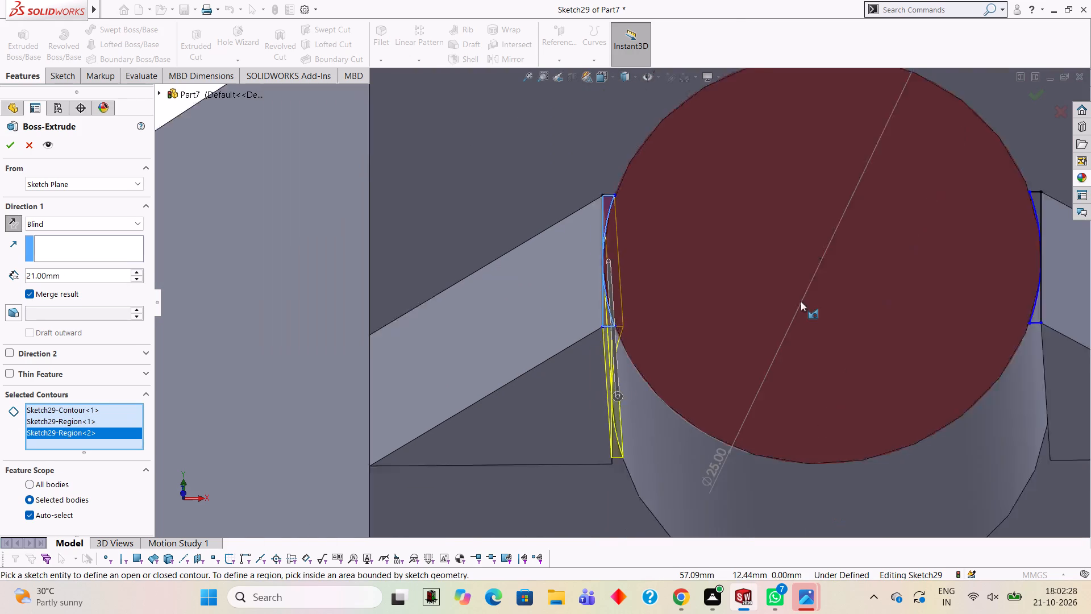
scroll(801, 301, "up", 2)
scroll(851, 326, "down", 4)
left_click(814, 285)
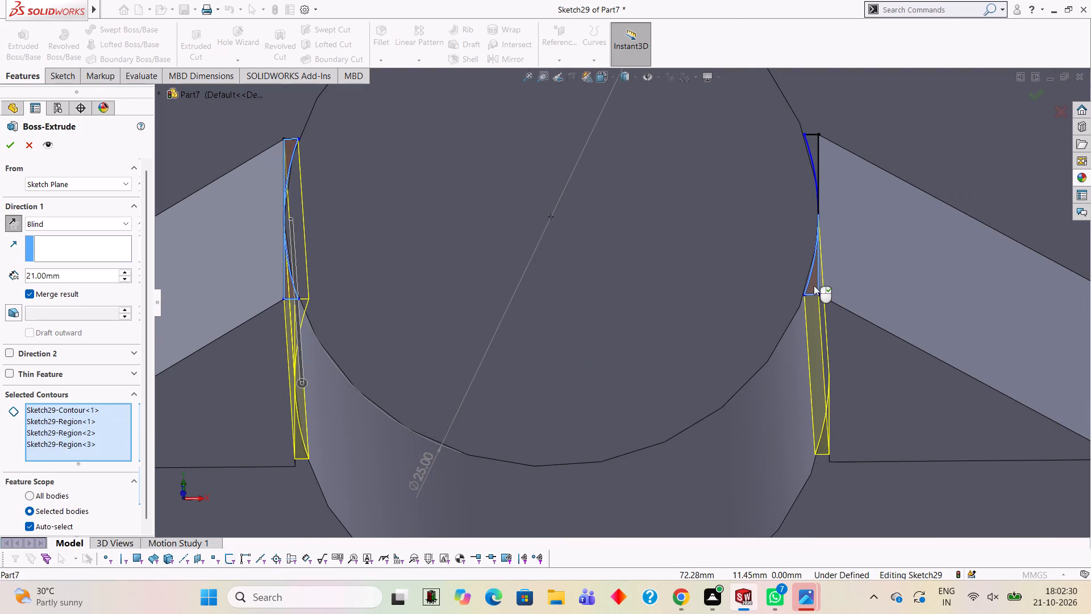
left_click(815, 155)
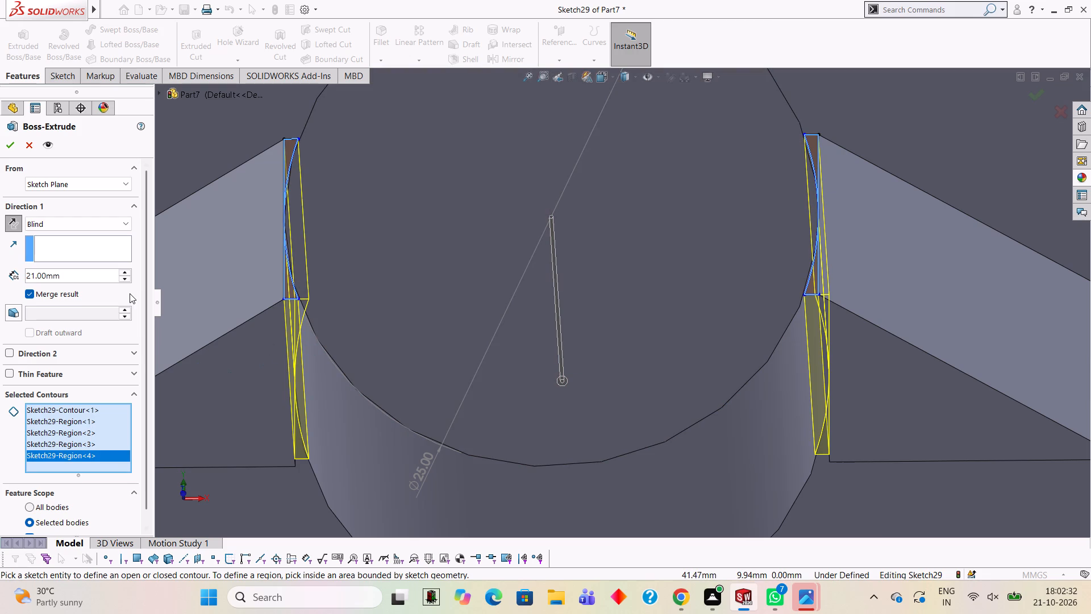
Set the sliver extrusion's blind depth to 22 mm.
scroll(128, 292, "up", 2)
left_click(74, 281)
key("BackSpace")
key("BackSpace")
key("BackSpace")
key("BackSpace")
key("BackSpace")
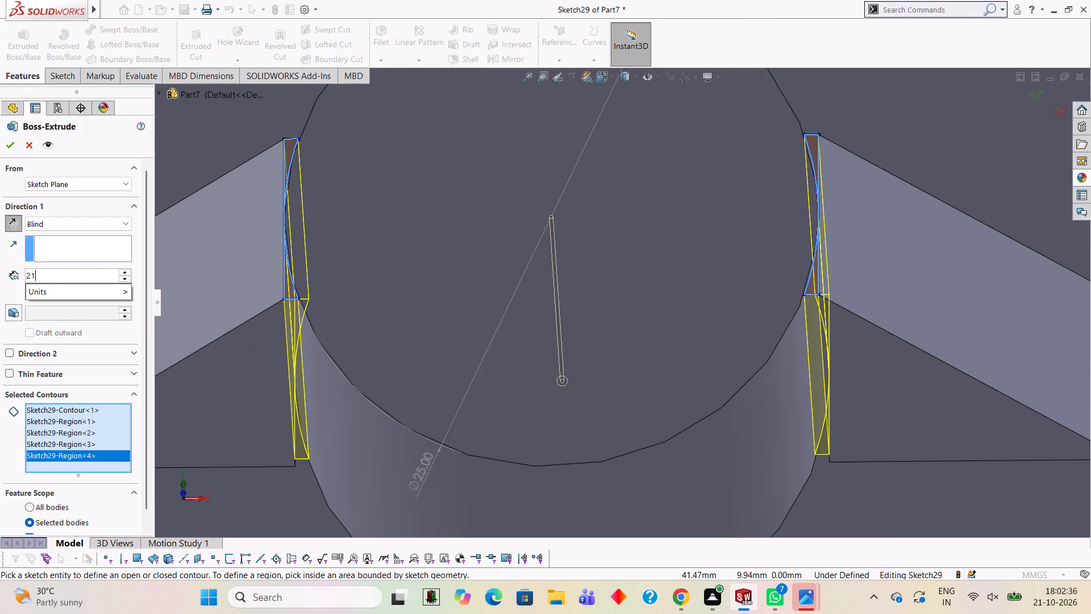
key("BackSpace")
key("2")
key("Return")
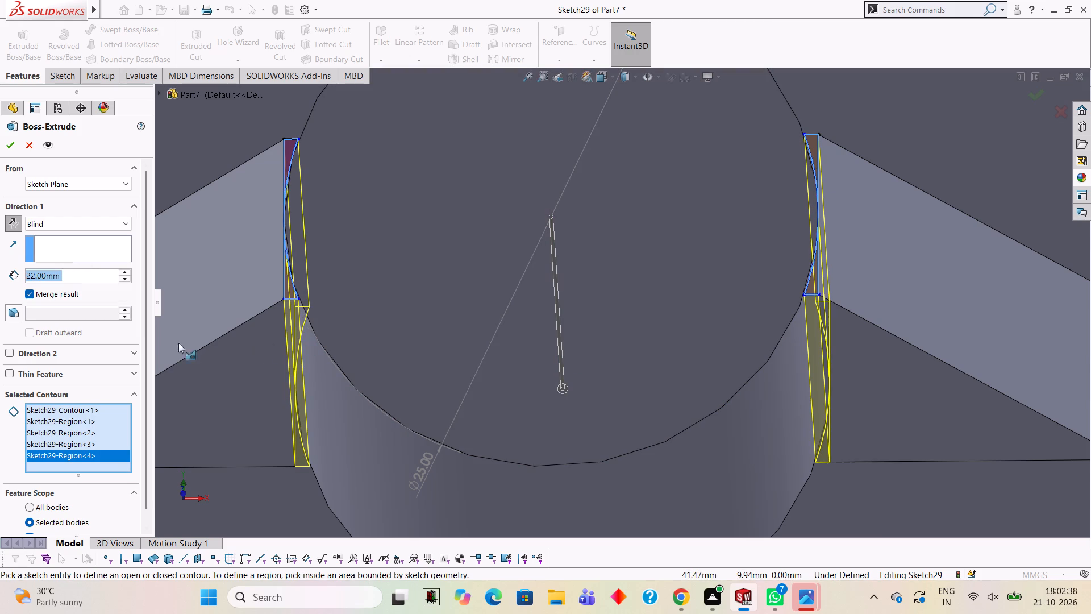
Examine the sliver extrusion preview from several sides to check how far it reaches along the boss and ribs.
middle_click_drag(393, 462, 507, 460)
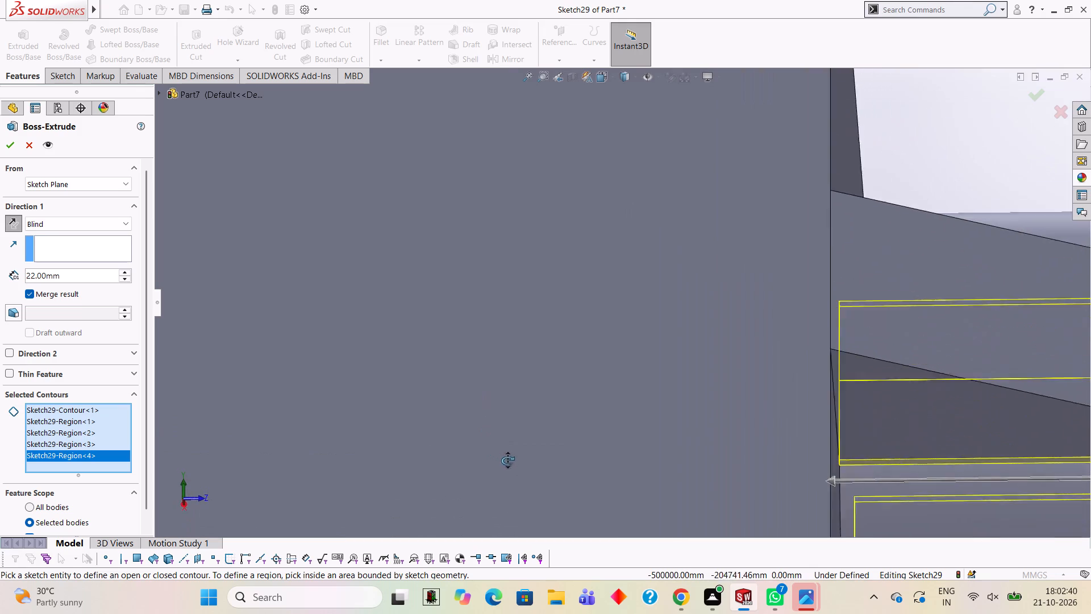
middle_click_drag(507, 460, 505, 466)
scroll(526, 420, "down", 5)
scroll(946, 346, "up", 7)
scroll(952, 342, "down", 3)
middle_click_drag(952, 363, 937, 306)
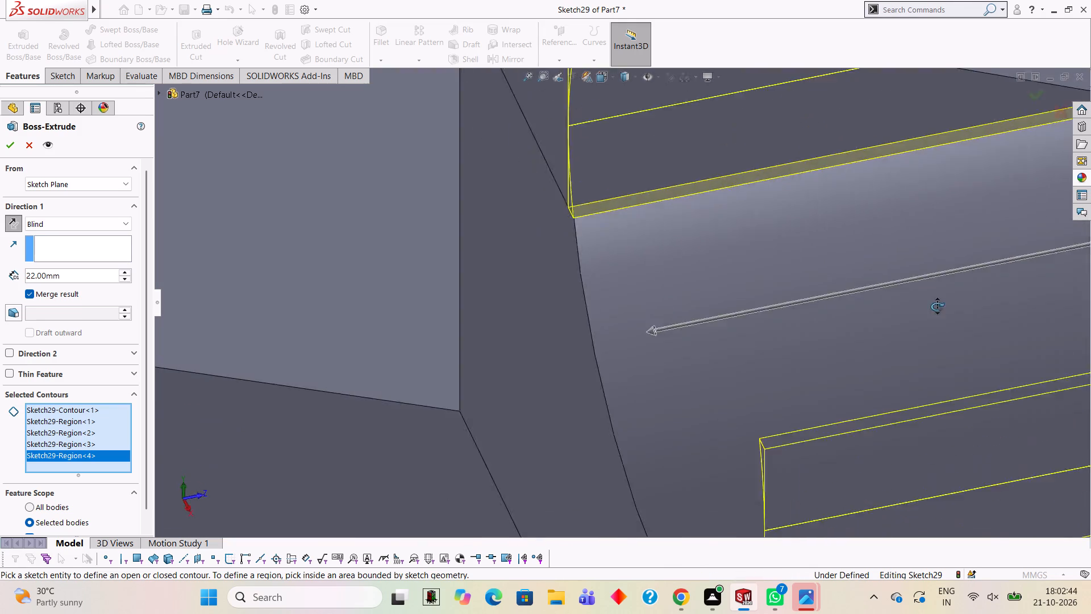
middle_click_drag(937, 306, 950, 426)
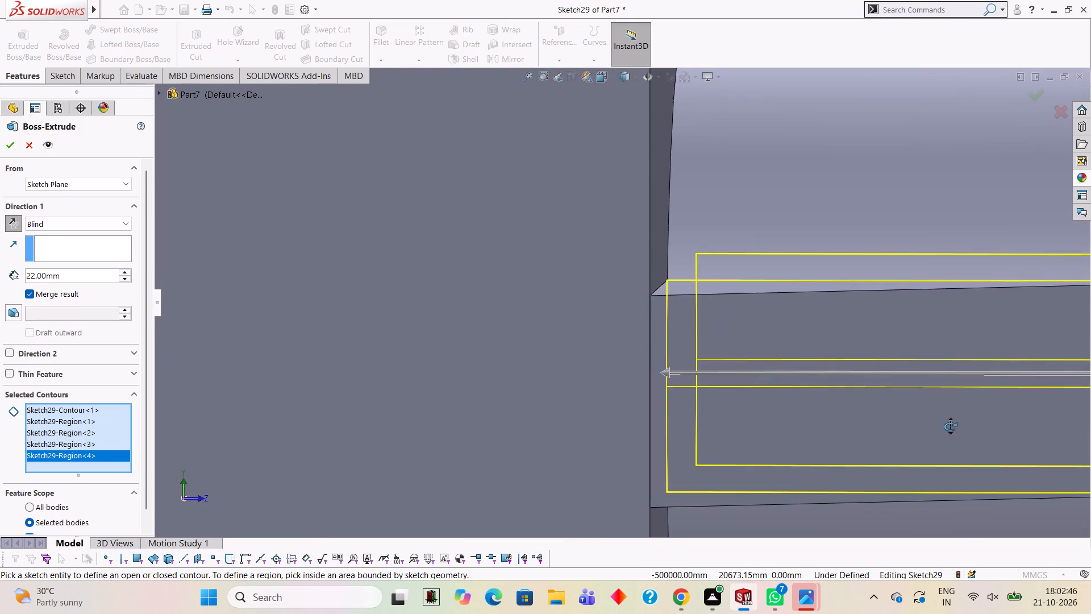
middle_click_drag(950, 426, 946, 428)
middle_click_drag(944, 428, 925, 419)
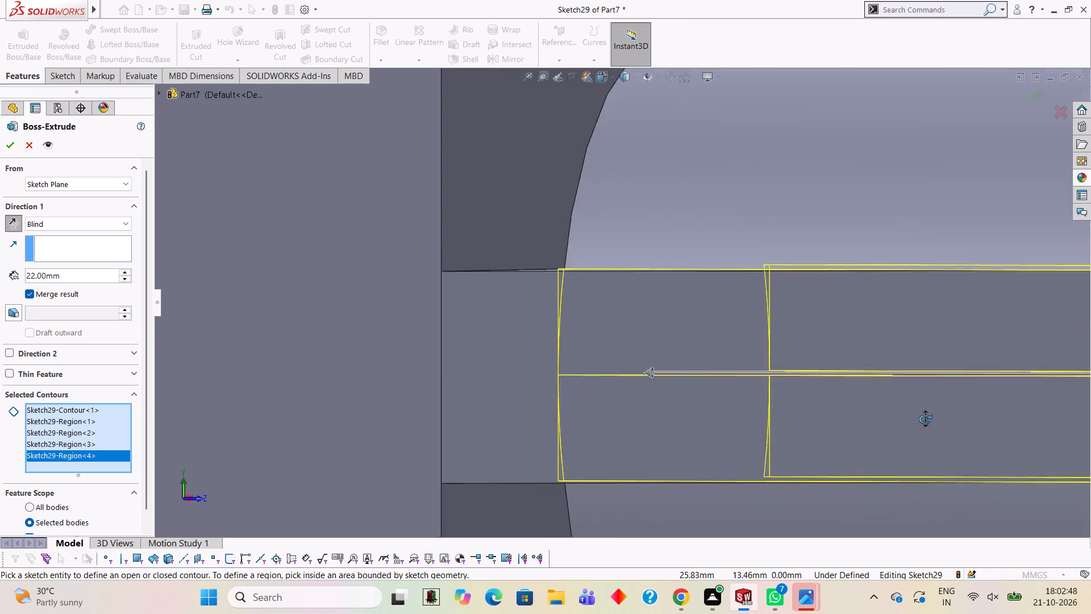
middle_click_drag(925, 419, 644, 362)
scroll(638, 356, "up", 13)
middle_click_drag(638, 356, 655, 342)
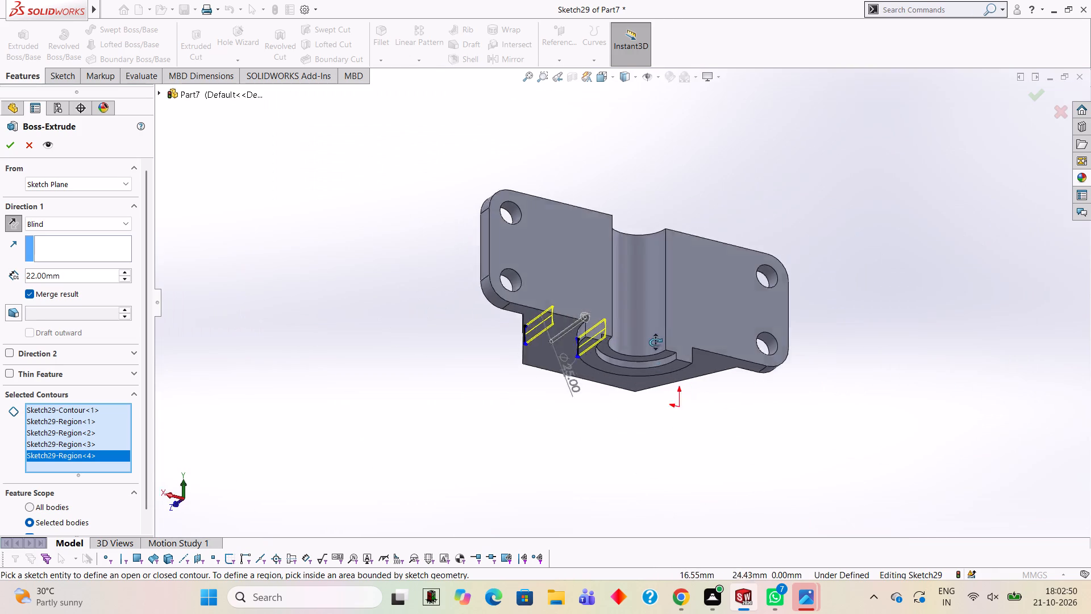
middle_click_drag(655, 342, 823, 377)
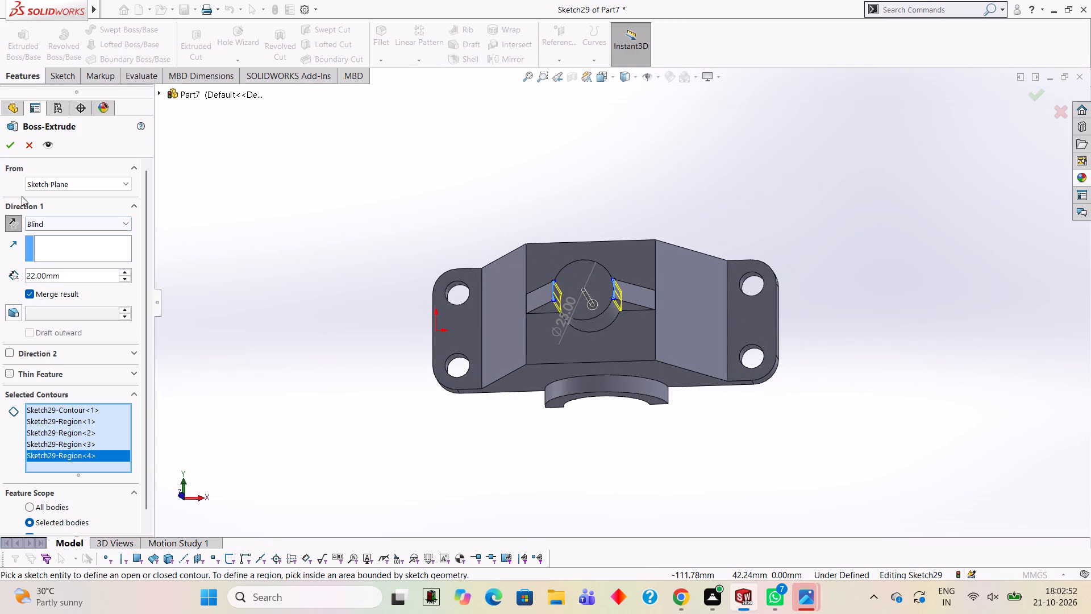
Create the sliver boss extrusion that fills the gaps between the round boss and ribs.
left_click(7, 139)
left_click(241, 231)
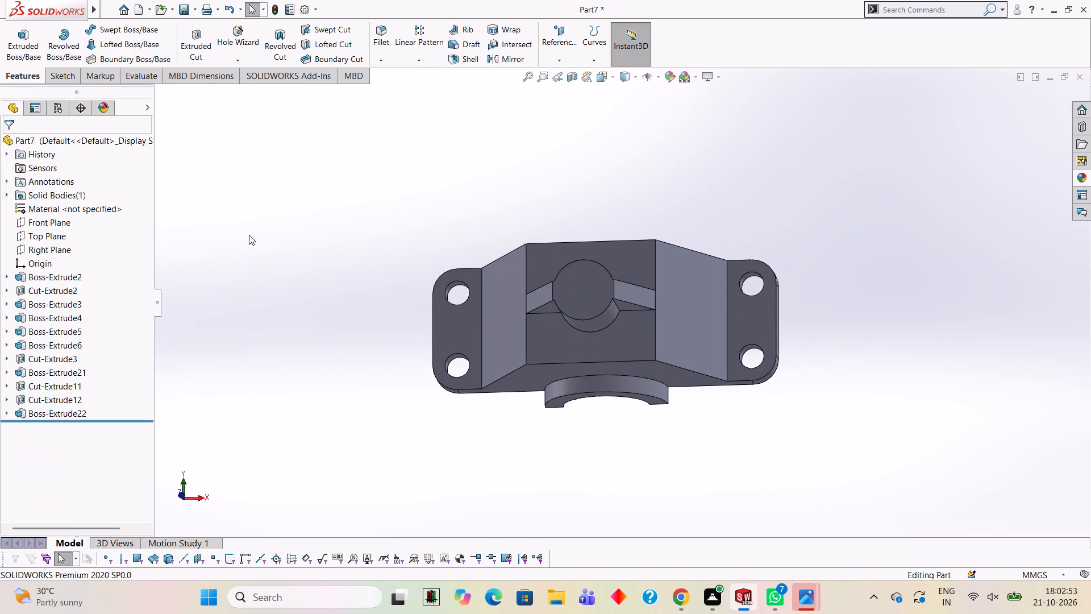
Examine how the filled slivers meet the round boss and the ribs on both sides.
scroll(469, 321, "up", 4)
scroll(665, 269, "down", 9)
scroll(306, 417, "down", 1)
scroll(275, 455, "up", 1)
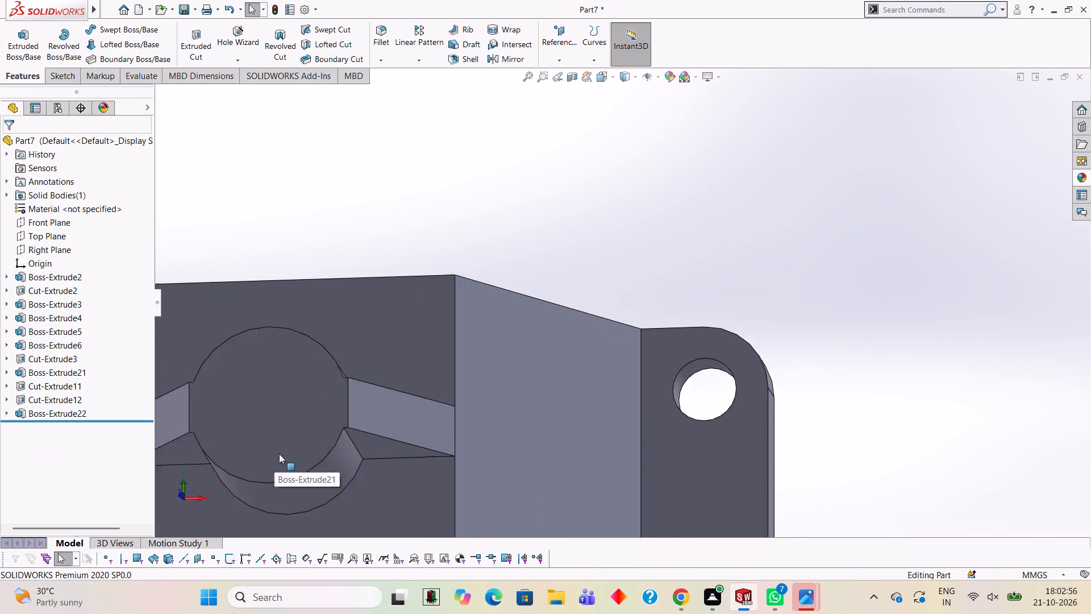
scroll(279, 454, "up", 1)
scroll(329, 449, "down", 2)
scroll(455, 311, "down", 4)
scroll(455, 368, "up", 3)
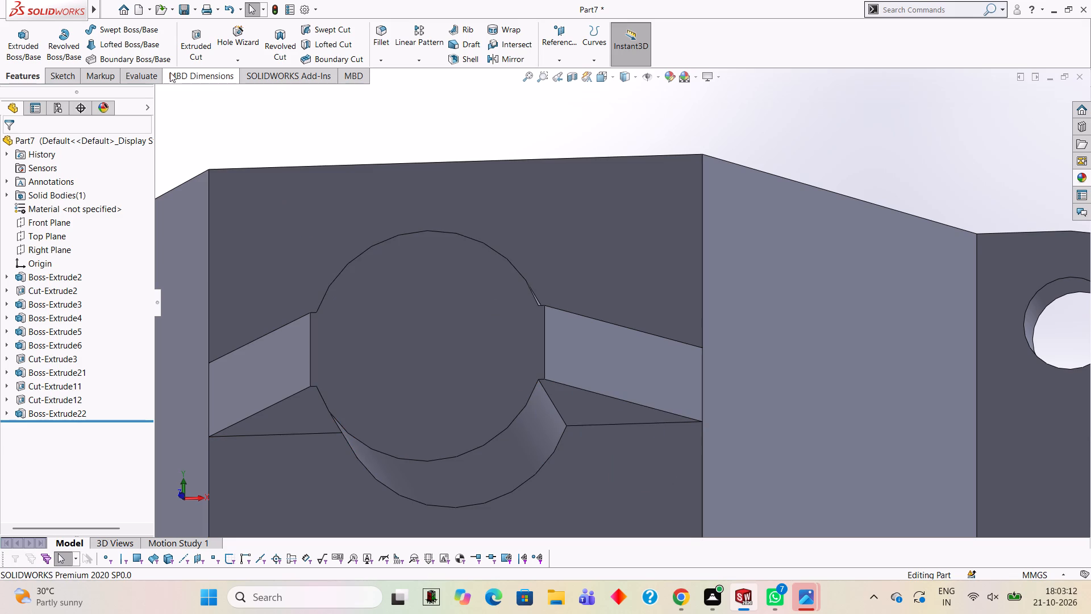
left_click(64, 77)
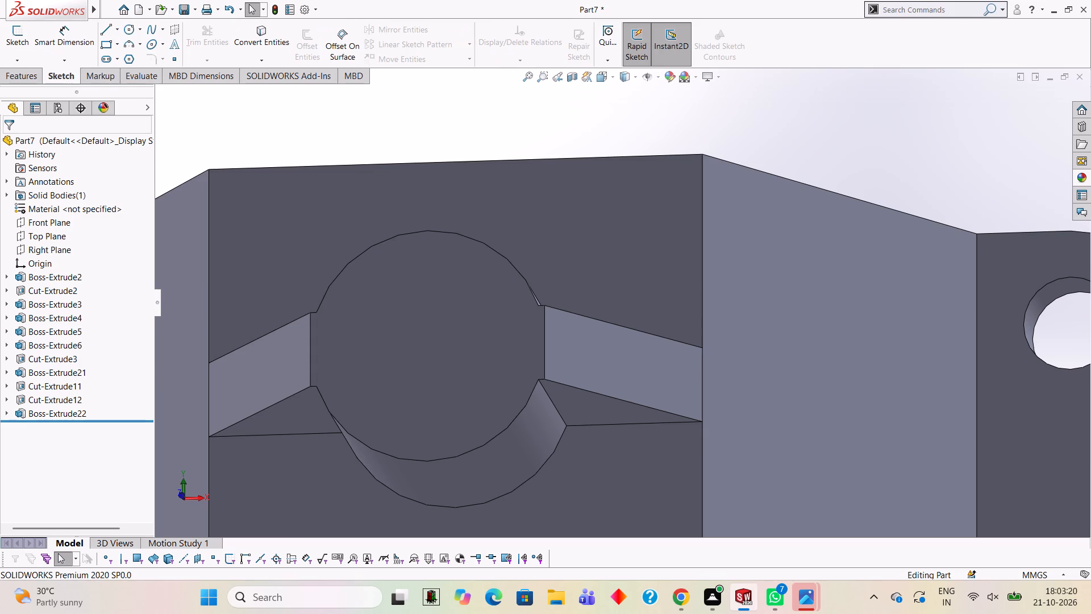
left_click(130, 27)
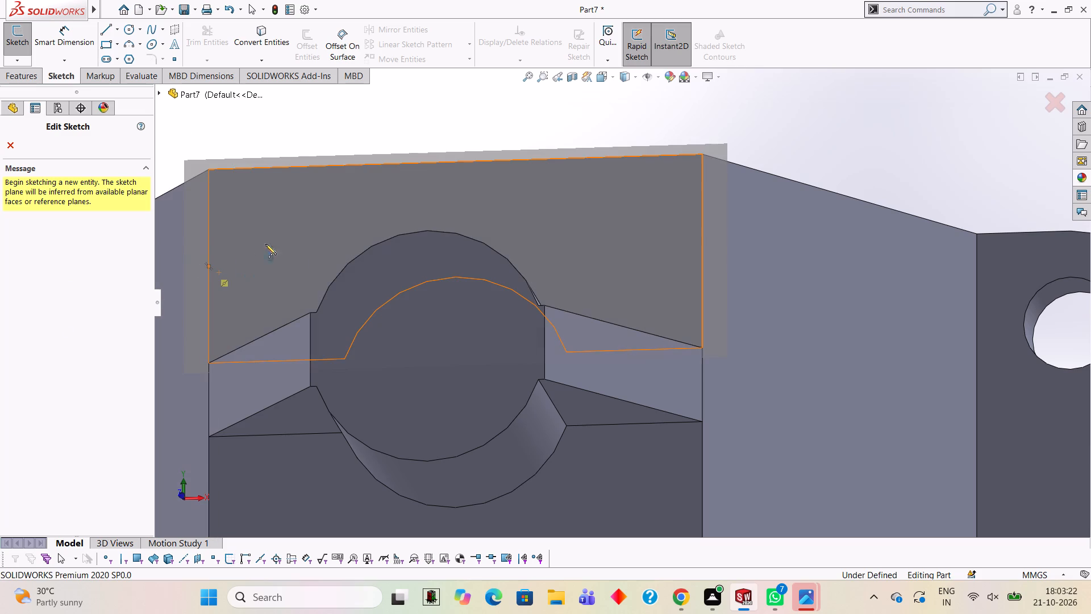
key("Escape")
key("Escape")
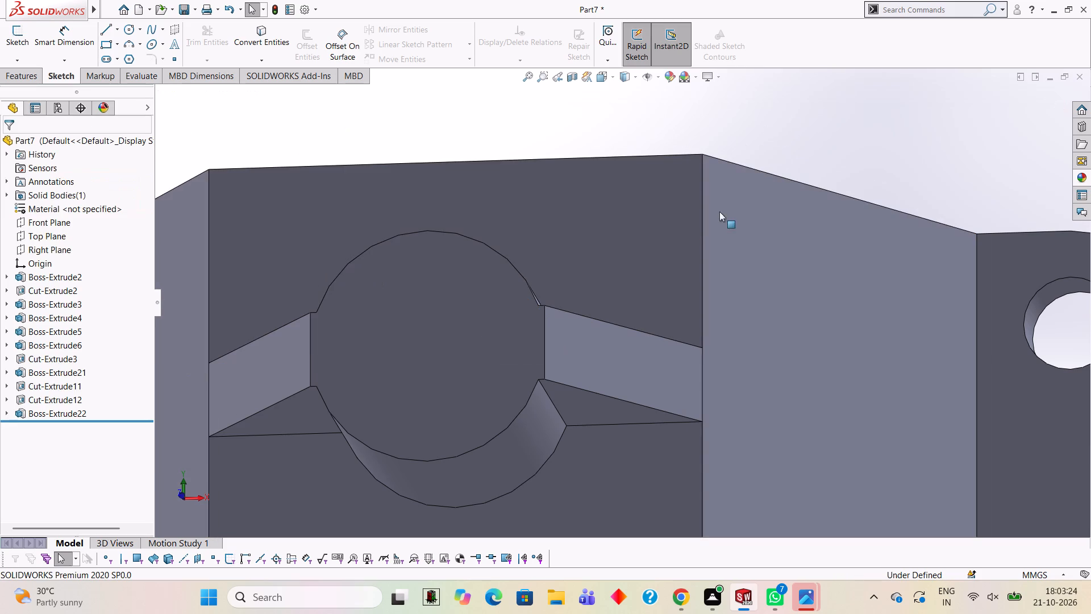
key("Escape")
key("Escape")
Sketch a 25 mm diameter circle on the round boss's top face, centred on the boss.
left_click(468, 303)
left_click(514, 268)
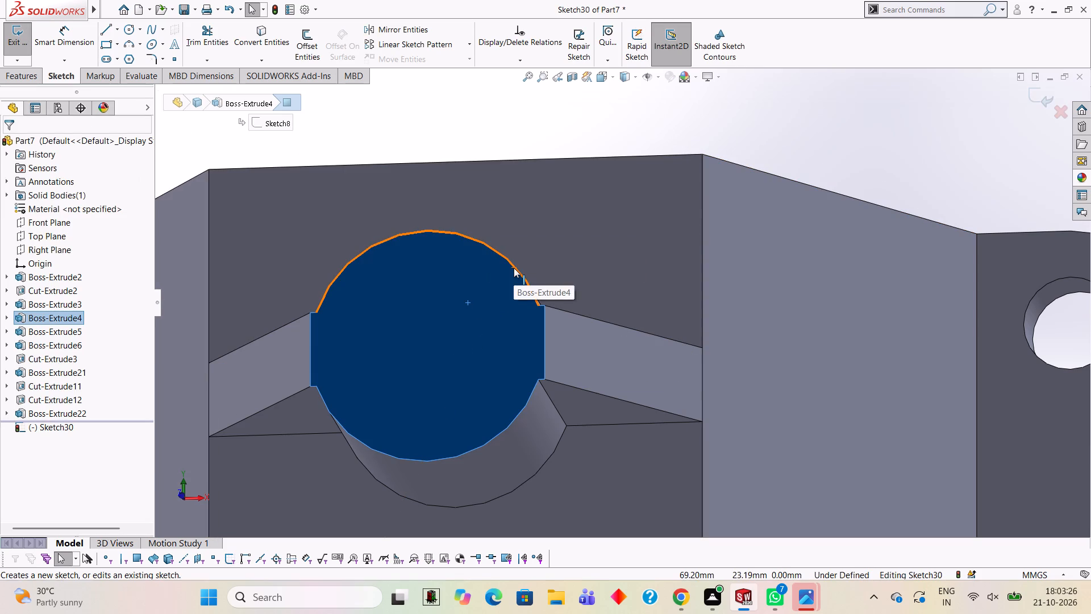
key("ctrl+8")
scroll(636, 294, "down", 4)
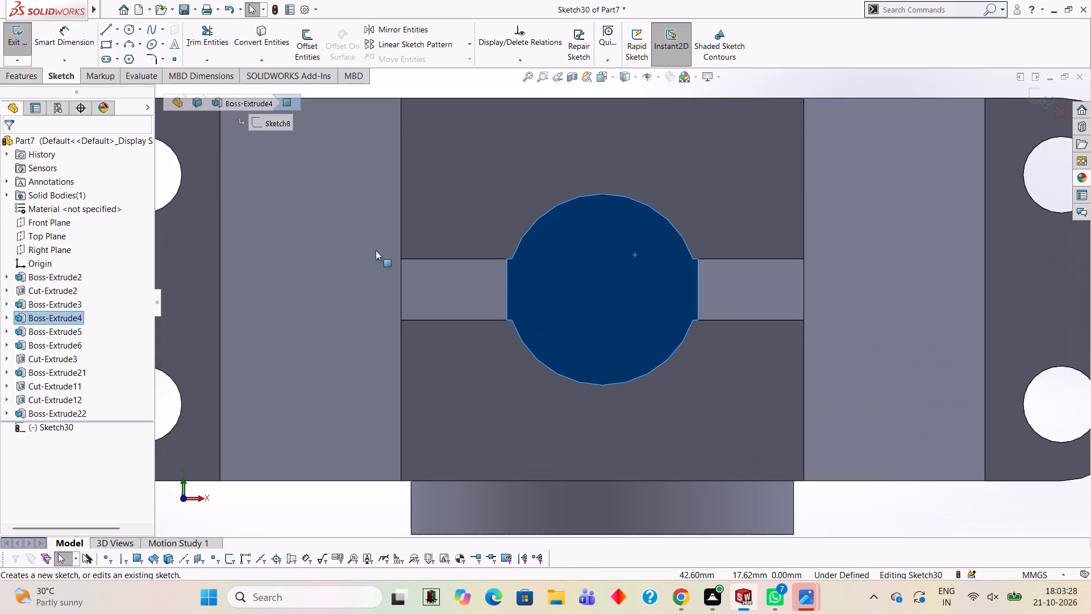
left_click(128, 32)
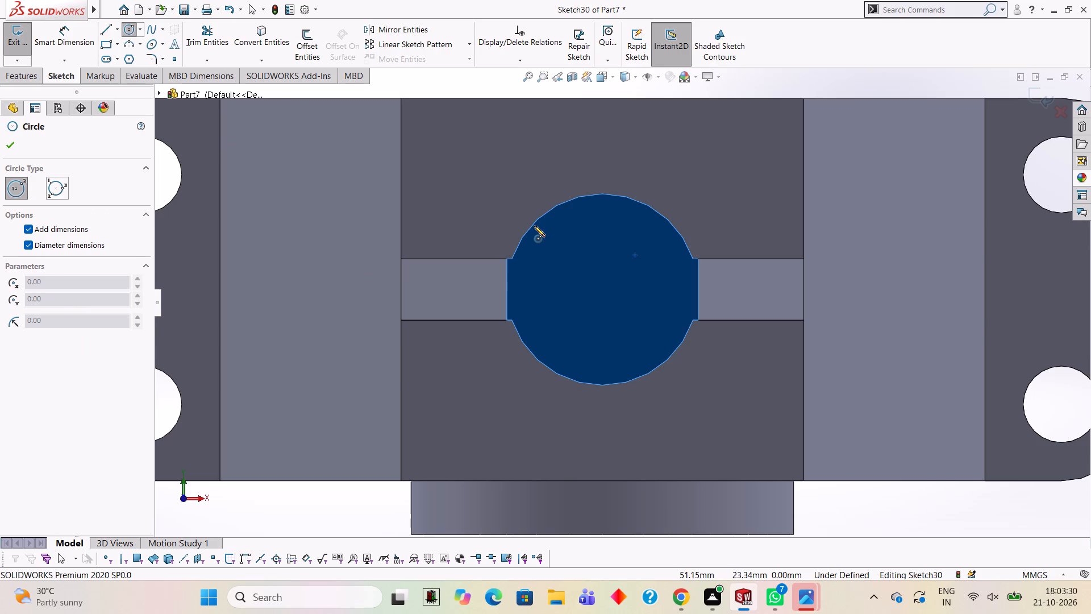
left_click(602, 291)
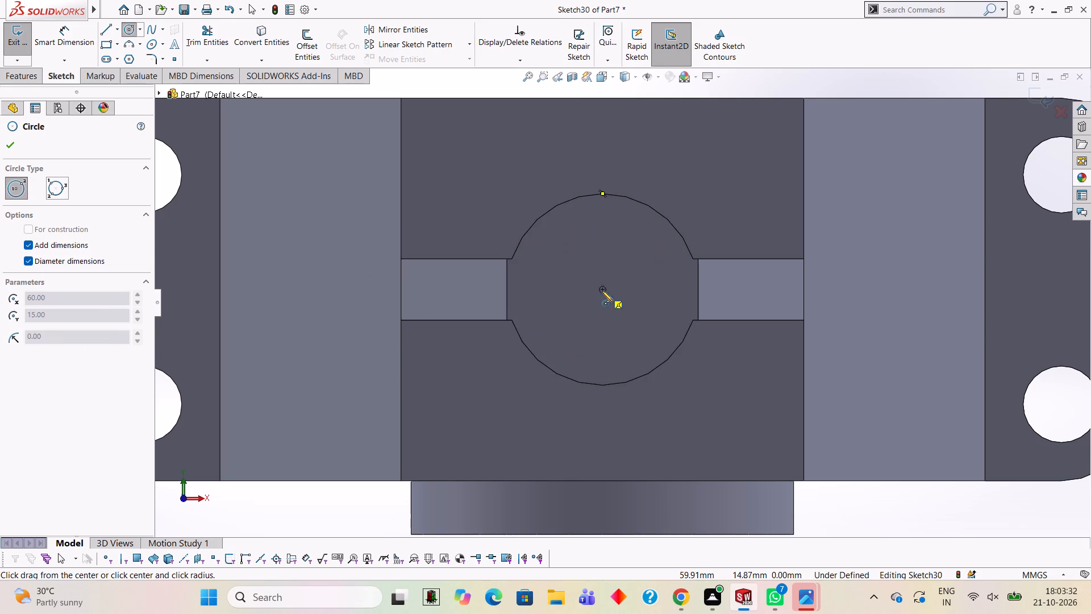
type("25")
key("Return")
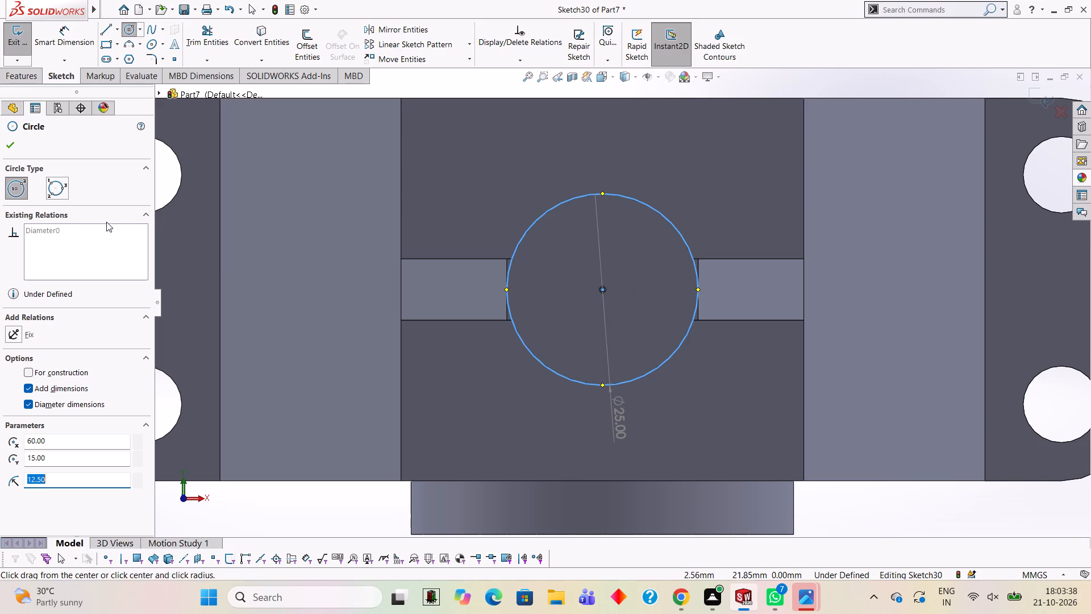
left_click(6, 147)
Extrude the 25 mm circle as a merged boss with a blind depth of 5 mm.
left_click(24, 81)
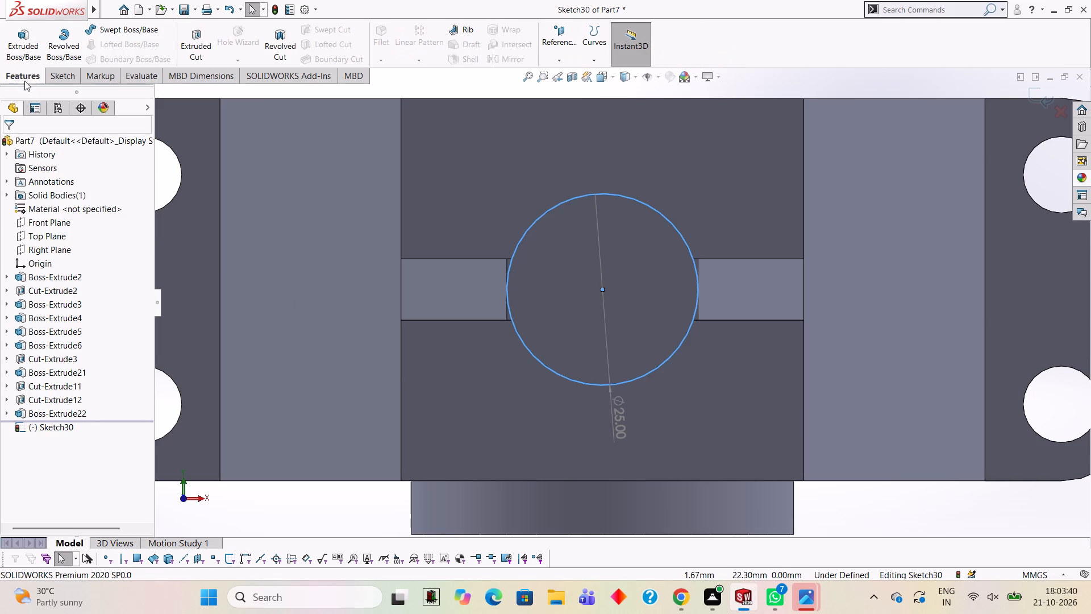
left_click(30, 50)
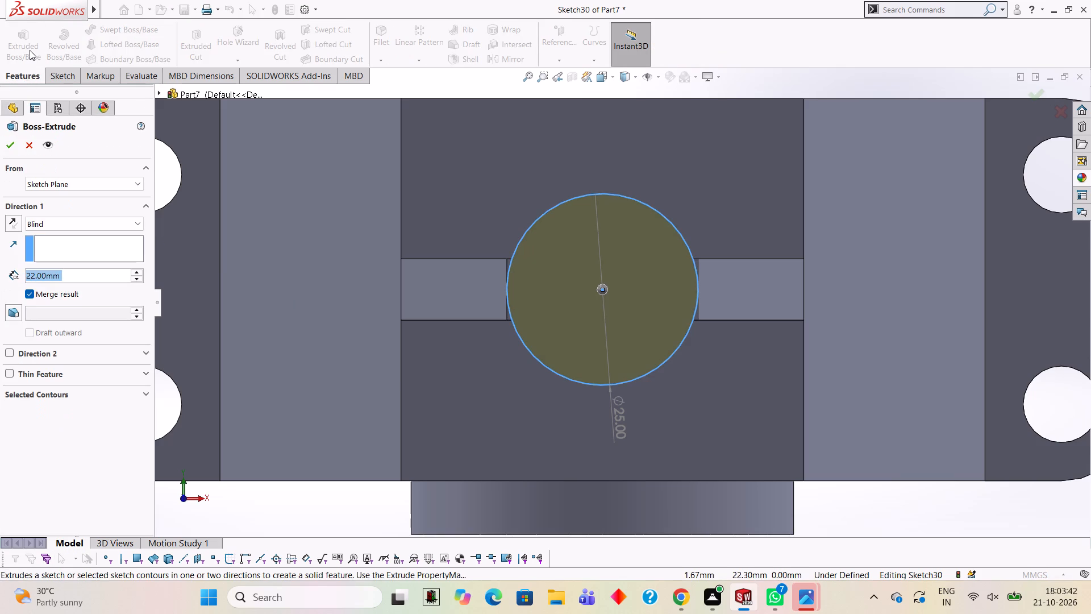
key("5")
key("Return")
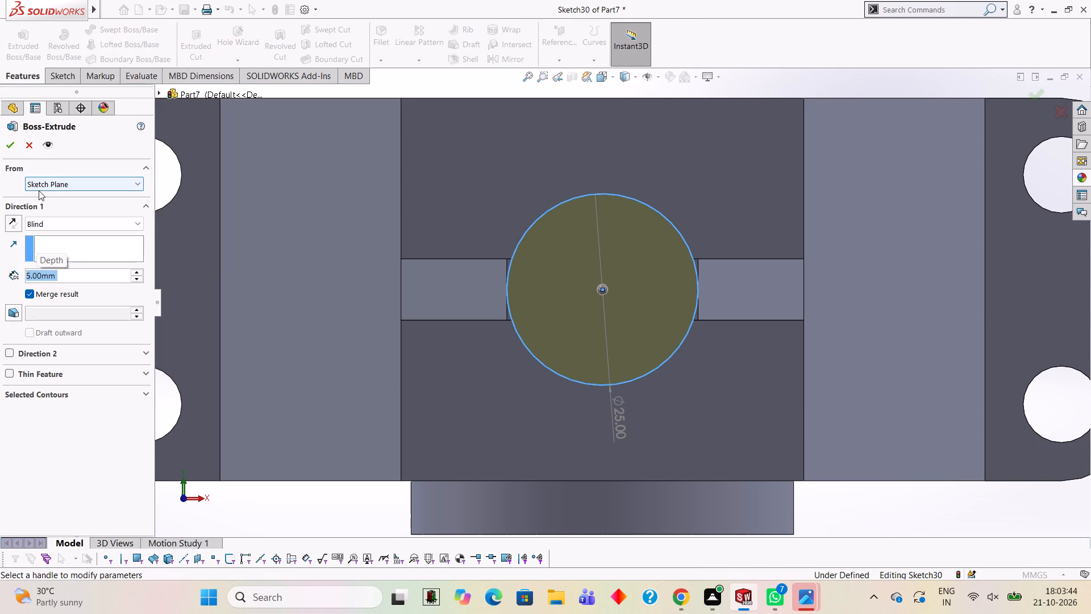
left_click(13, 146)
Examine the extended round boss and its joints with the two ribs from several angles.
scroll(387, 323, "up", 3)
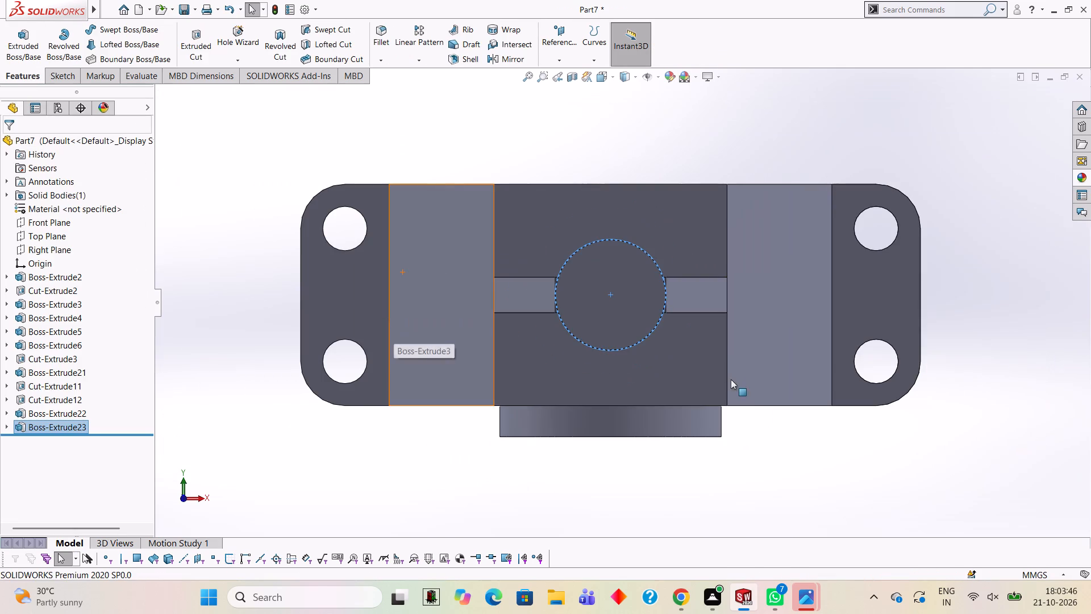
left_click(793, 459)
middle_click_drag(785, 425, 760, 277)
scroll(602, 179, "down", 4)
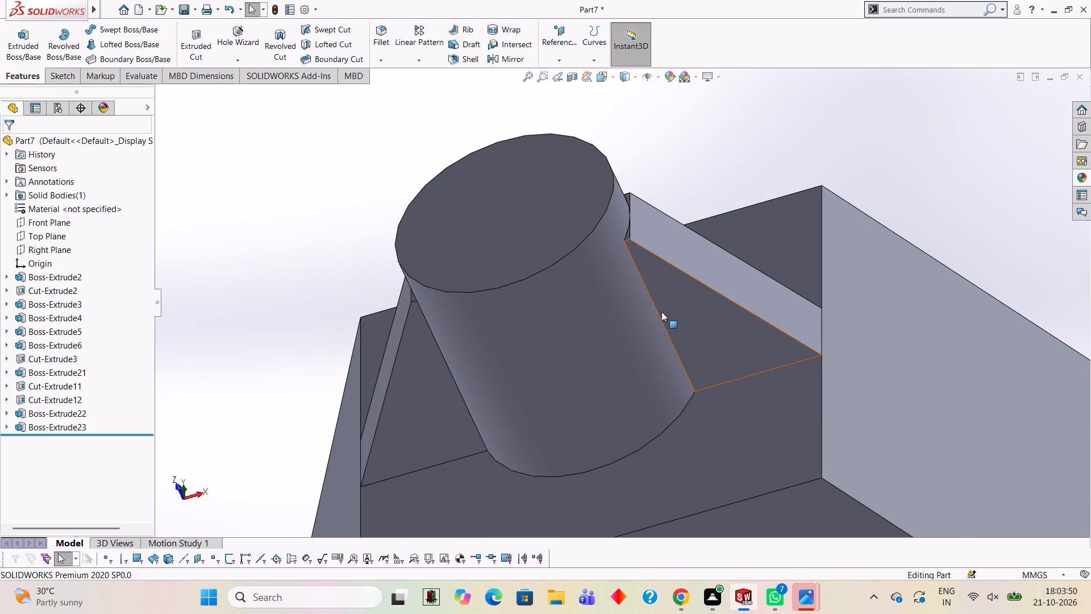
scroll(643, 239, "down", 2)
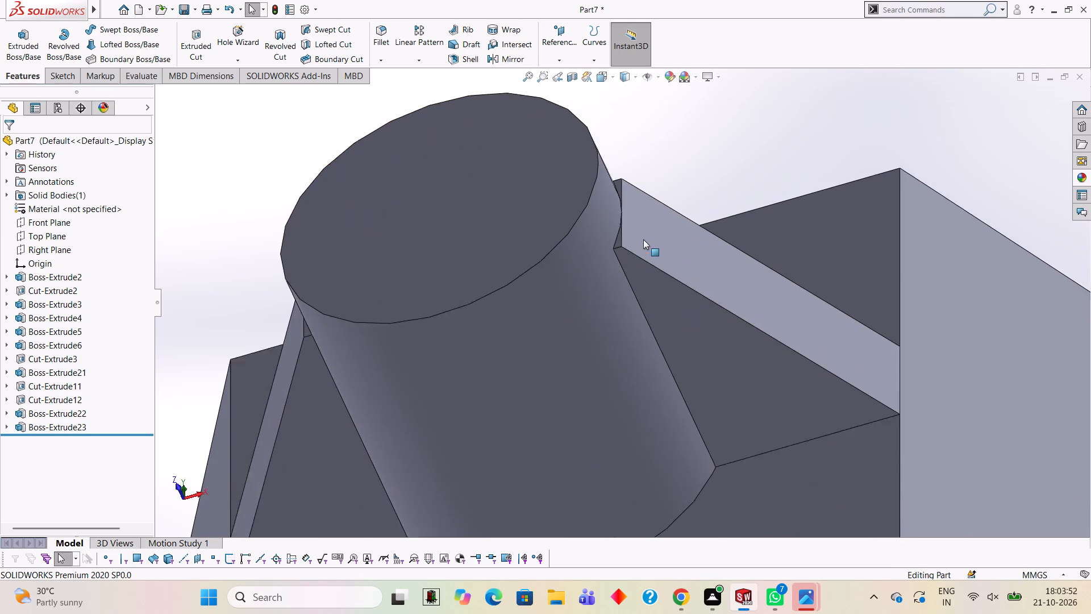
scroll(643, 239, "down", 5)
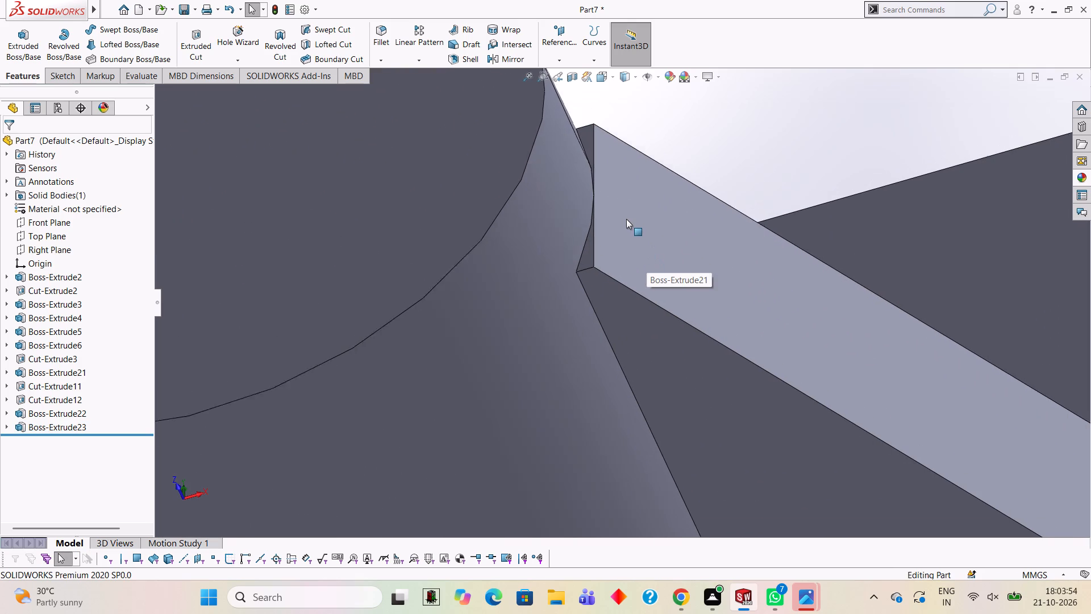
scroll(626, 219, "down", 3)
scroll(614, 269, "up", 11)
scroll(623, 350, "down", 2)
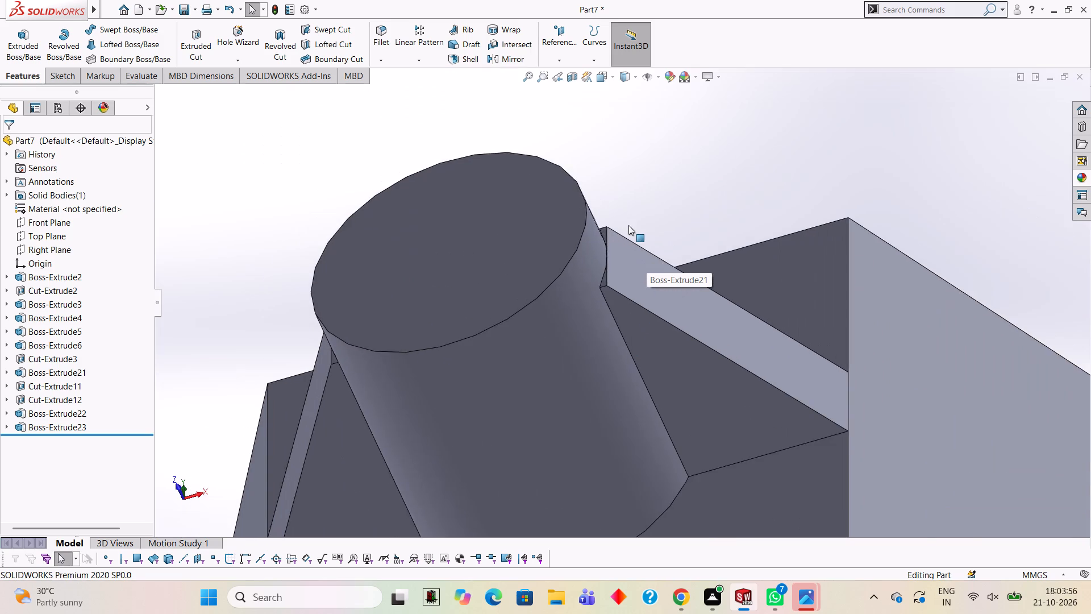
scroll(627, 246, "down", 4)
scroll(643, 363, "down", 3)
scroll(624, 358, "up", 3)
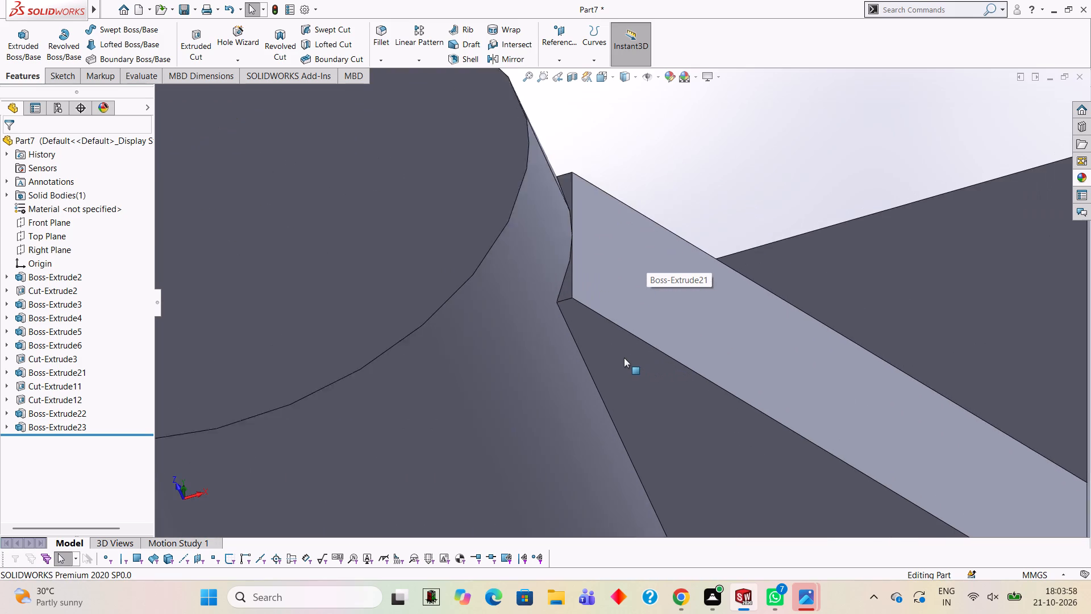
scroll(624, 358, "up", 8)
middle_click_drag(644, 374, 685, 399)
scroll(649, 314, "down", 3)
scroll(650, 321, "up", 2)
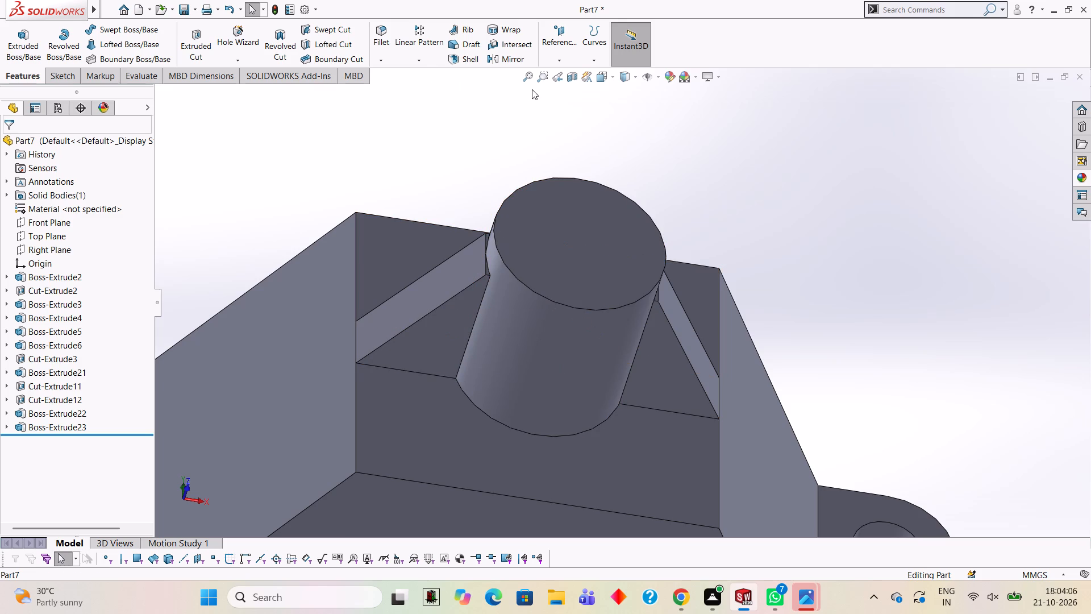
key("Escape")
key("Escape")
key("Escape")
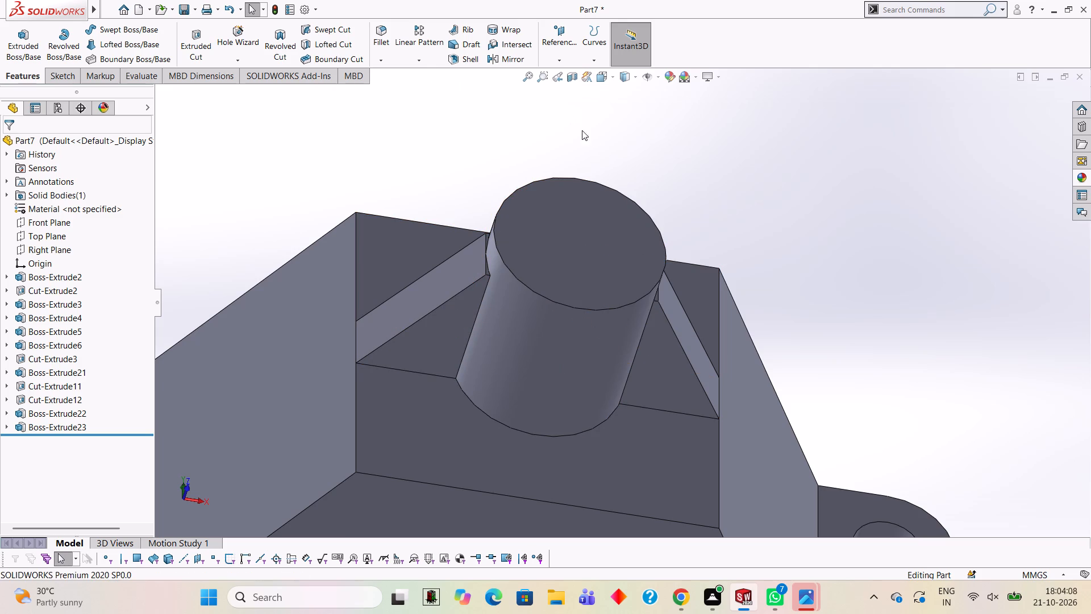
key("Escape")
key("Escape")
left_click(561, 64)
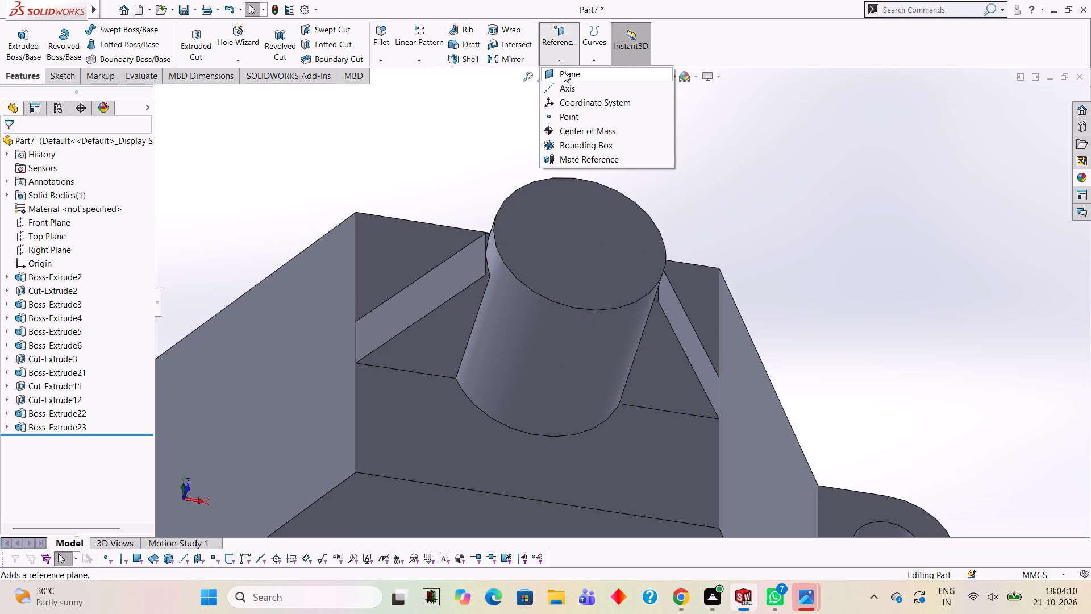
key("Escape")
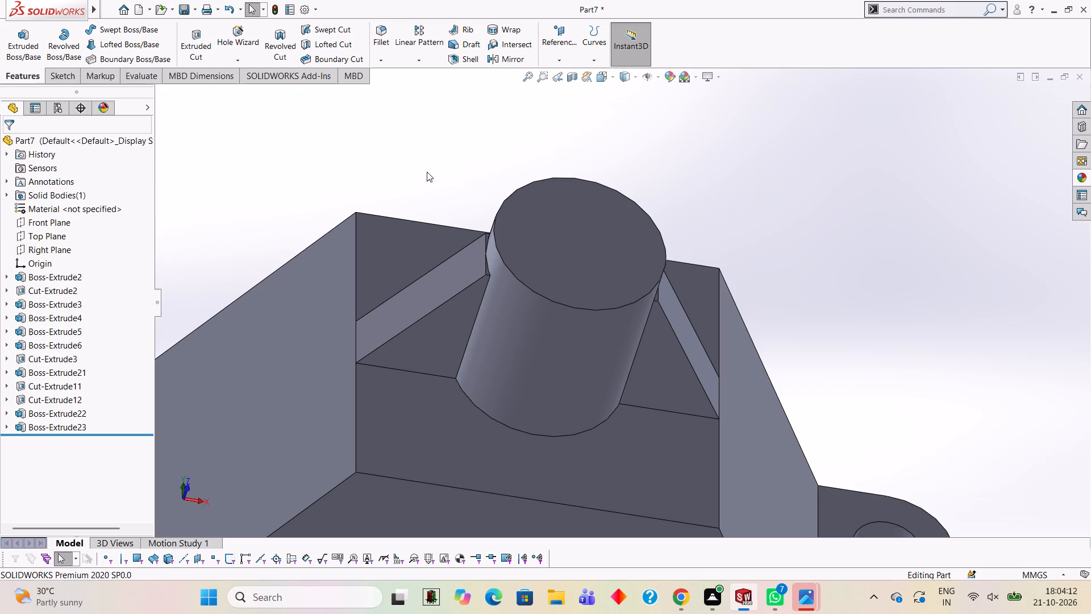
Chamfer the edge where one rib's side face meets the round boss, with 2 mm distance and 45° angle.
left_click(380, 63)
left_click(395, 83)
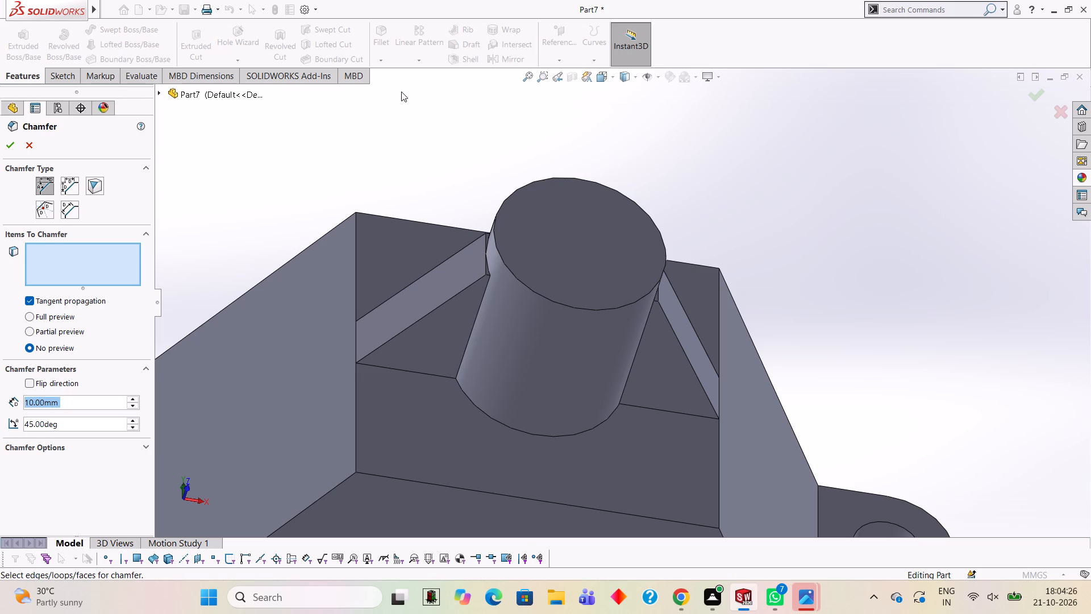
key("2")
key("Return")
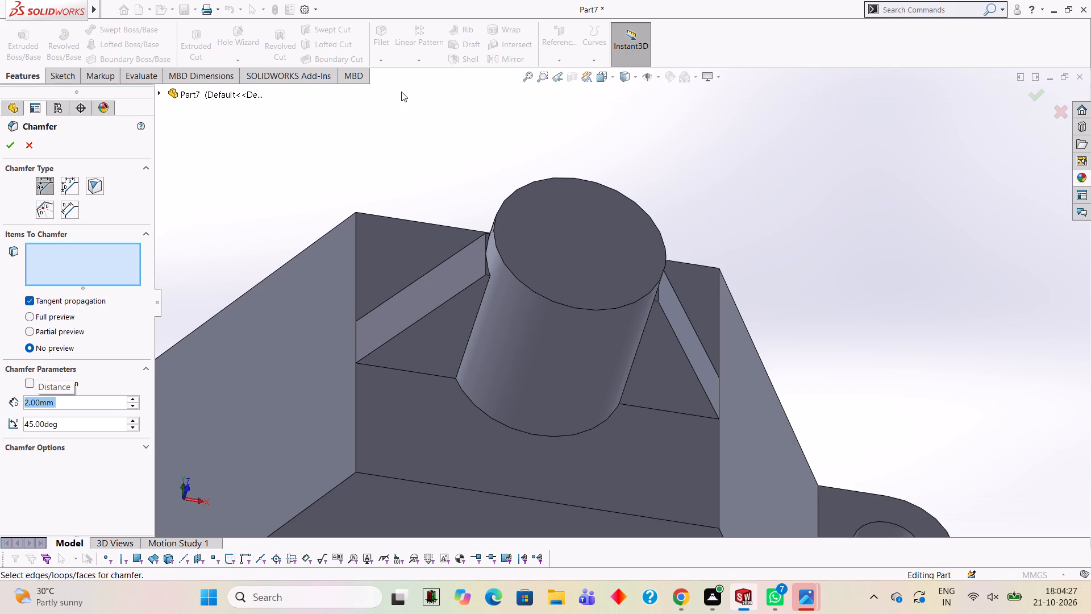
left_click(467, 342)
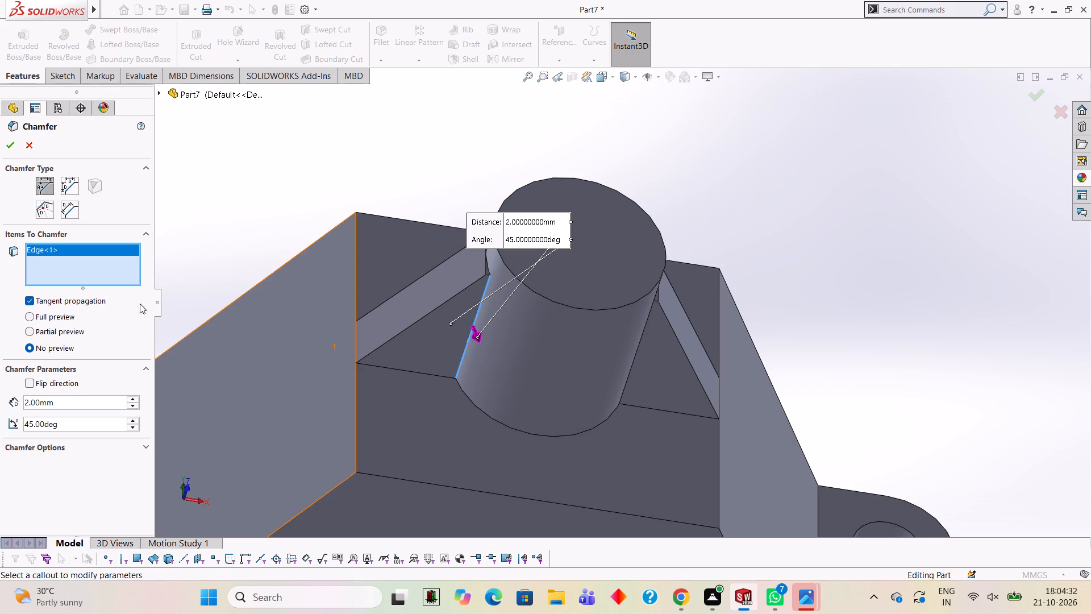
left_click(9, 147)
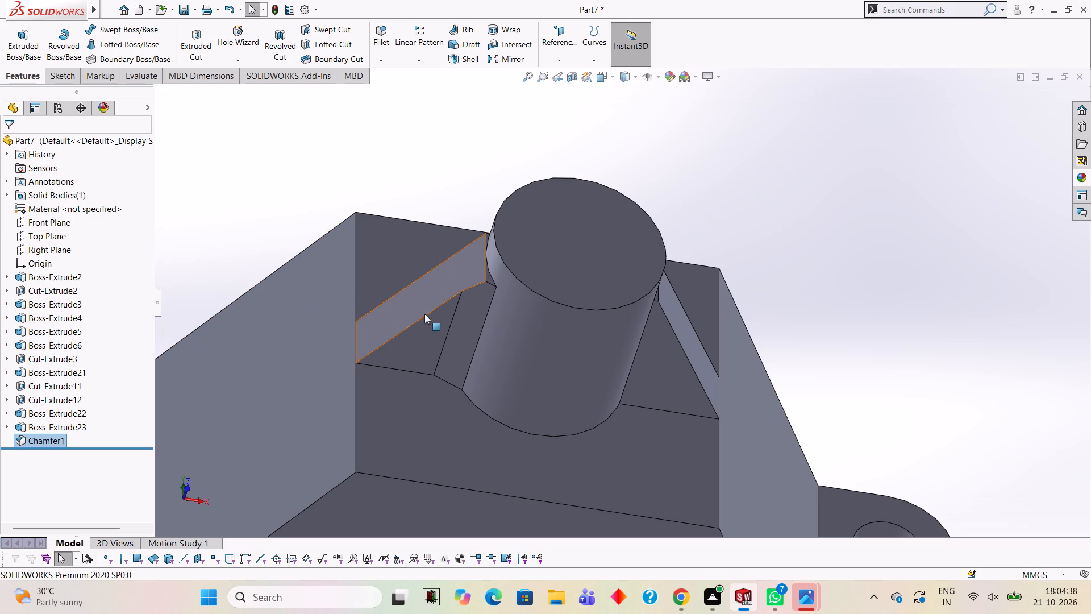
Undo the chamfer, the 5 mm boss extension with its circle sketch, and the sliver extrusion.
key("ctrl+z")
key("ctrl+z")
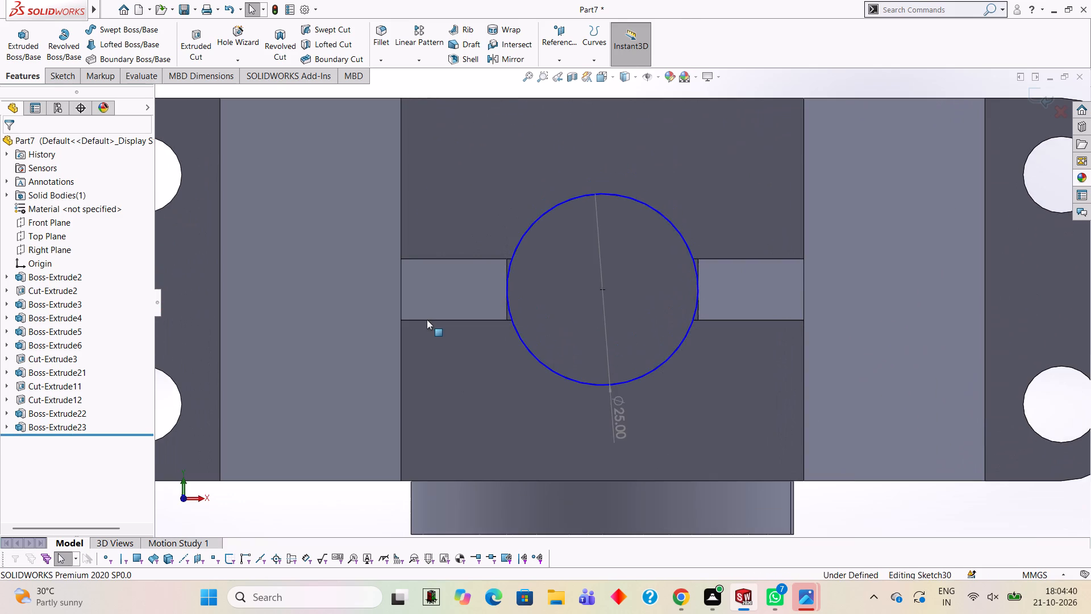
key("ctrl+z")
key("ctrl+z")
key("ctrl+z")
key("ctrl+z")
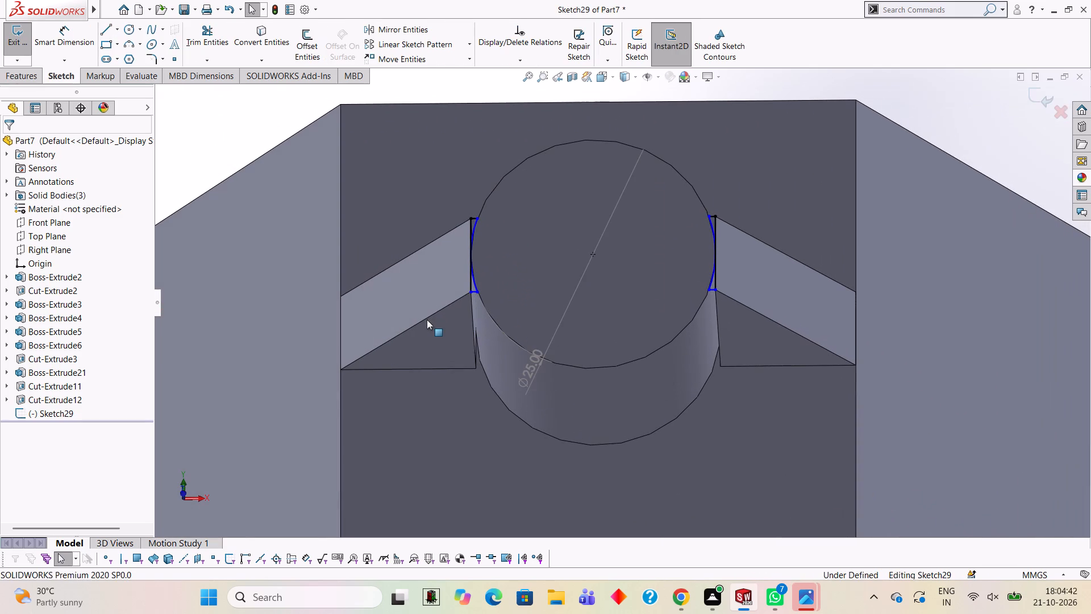
Undo the trims, circle and rectangle in the sliver sketch and exit the emptied sketch.
key("ctrl+z")
key("ctrl+z")
key("ctrl+z")
key("ctrl+z")
key("ctrl+z")
key("ctrl+z")
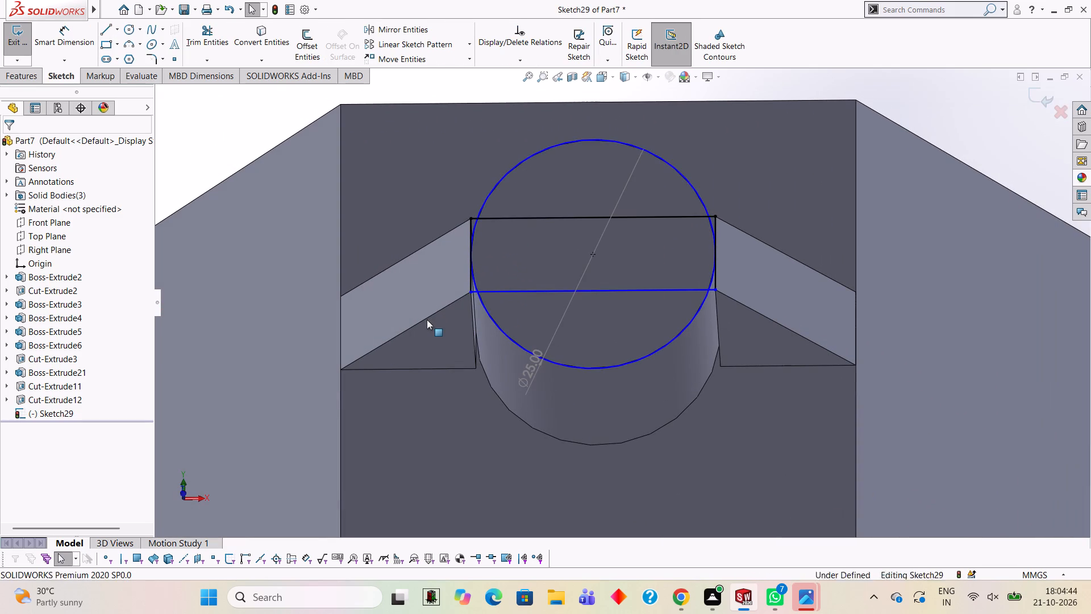
key("ctrl+z")
key("ctrl+z")
key("ctrl+z")
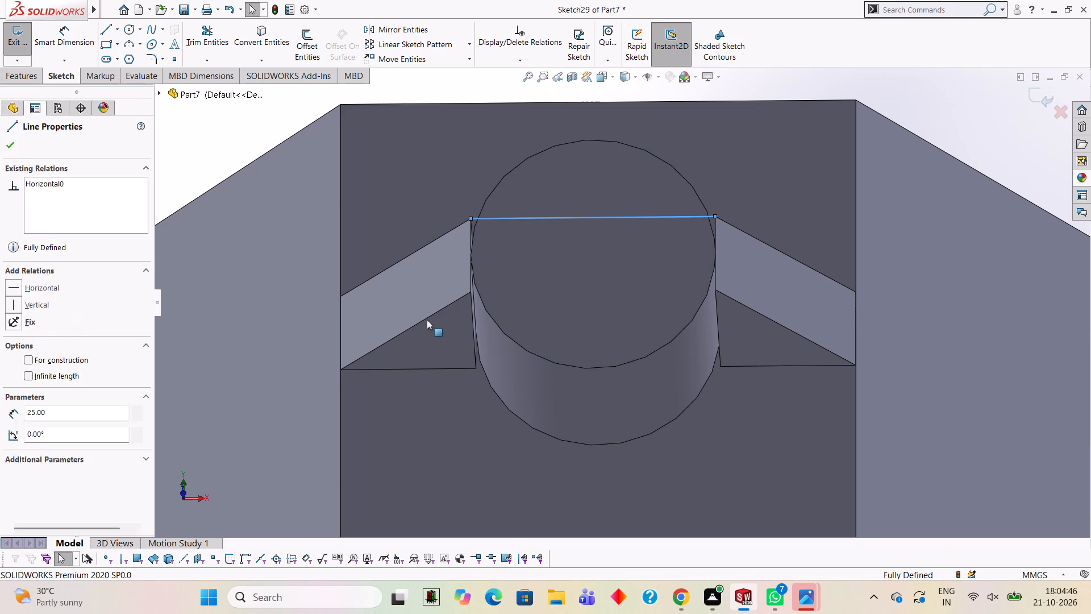
key("ctrl+z")
key("Escape")
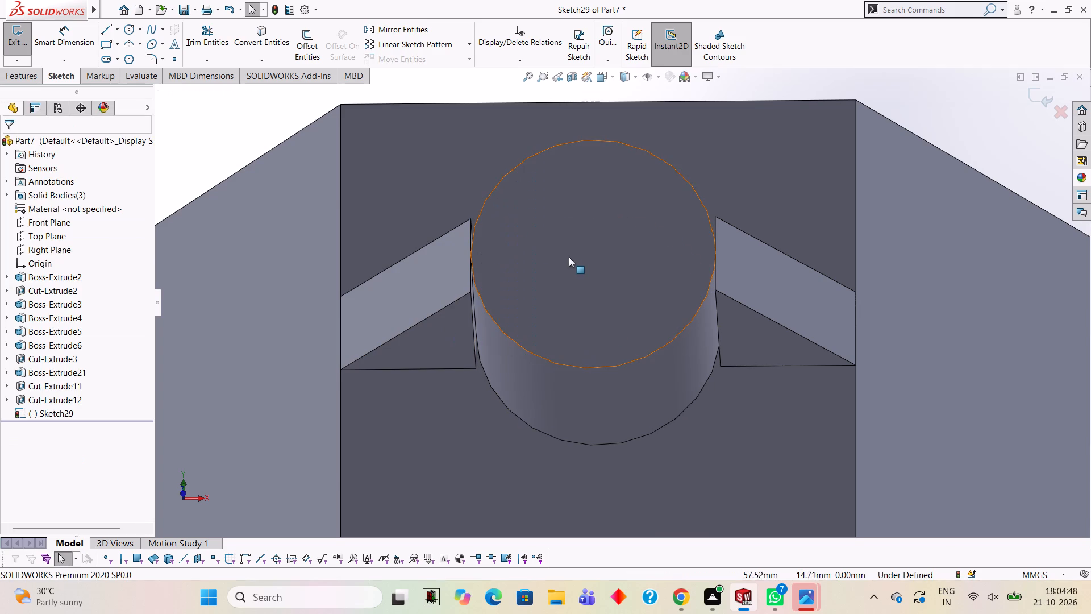
left_click(570, 256)
left_click(1040, 103)
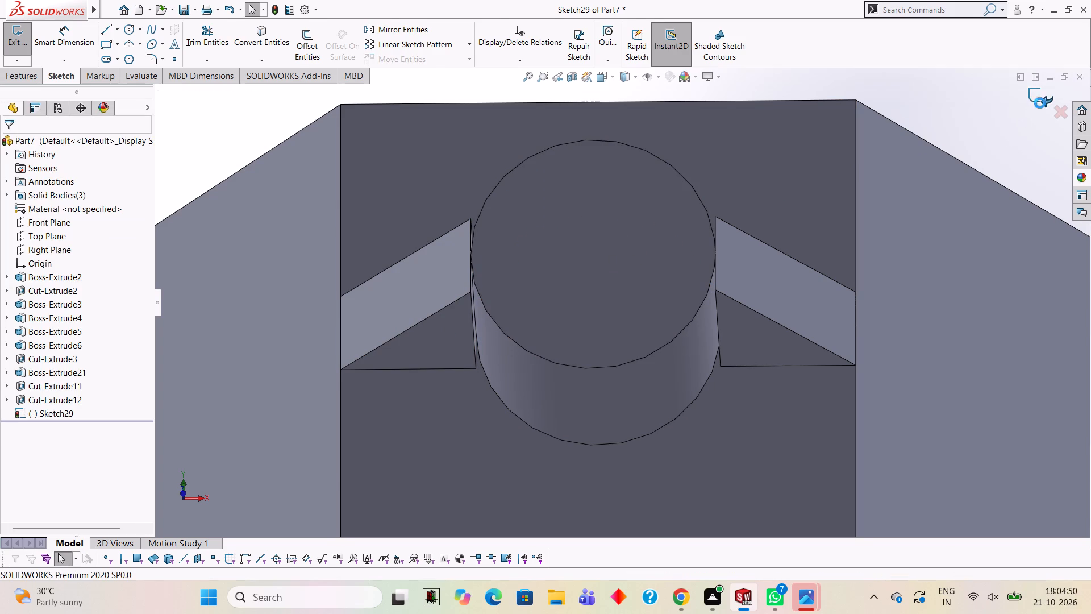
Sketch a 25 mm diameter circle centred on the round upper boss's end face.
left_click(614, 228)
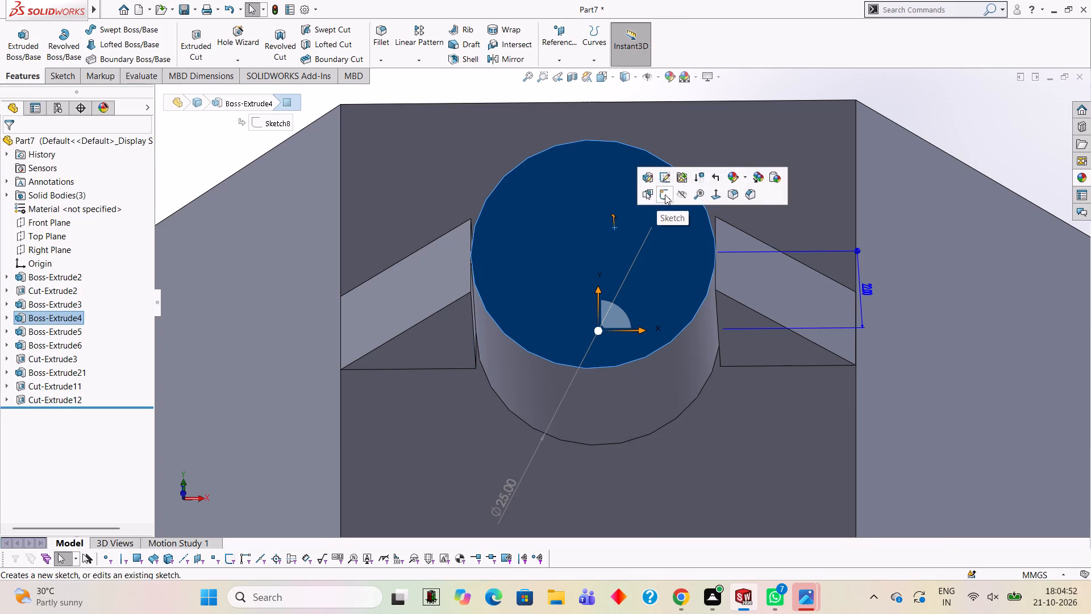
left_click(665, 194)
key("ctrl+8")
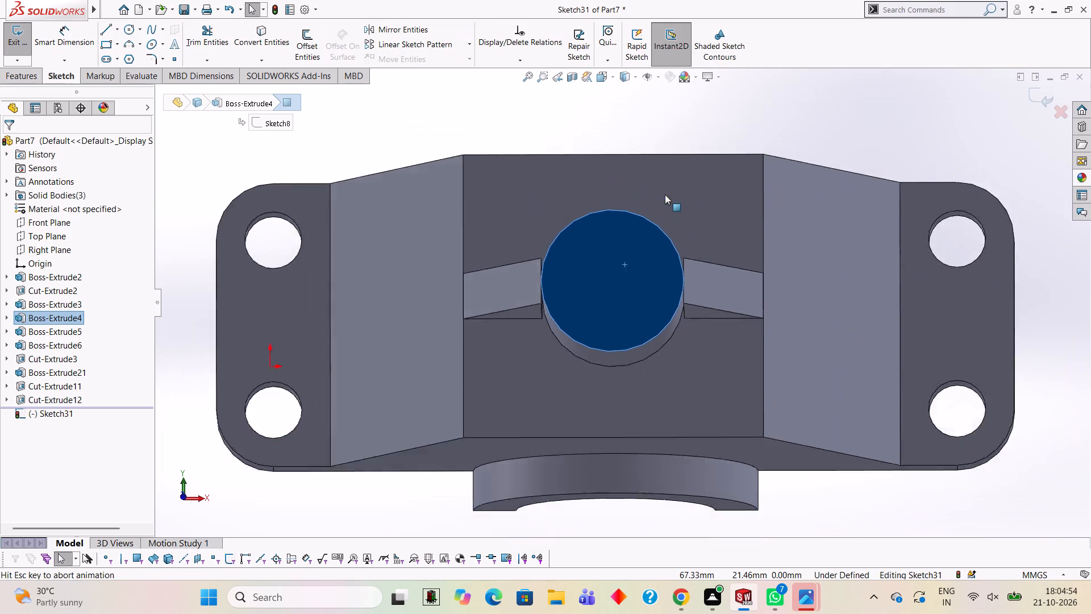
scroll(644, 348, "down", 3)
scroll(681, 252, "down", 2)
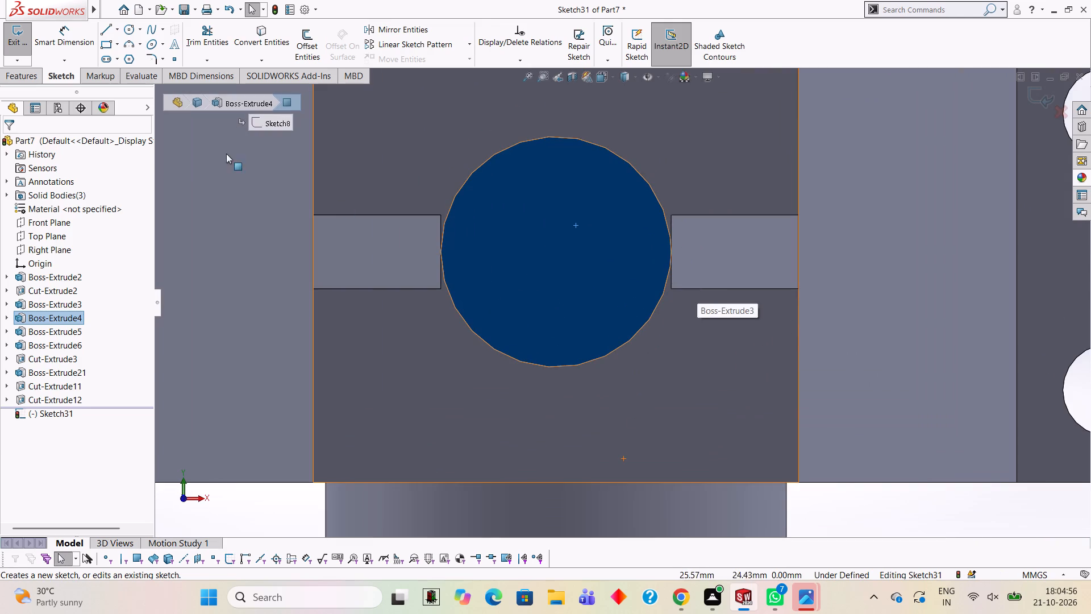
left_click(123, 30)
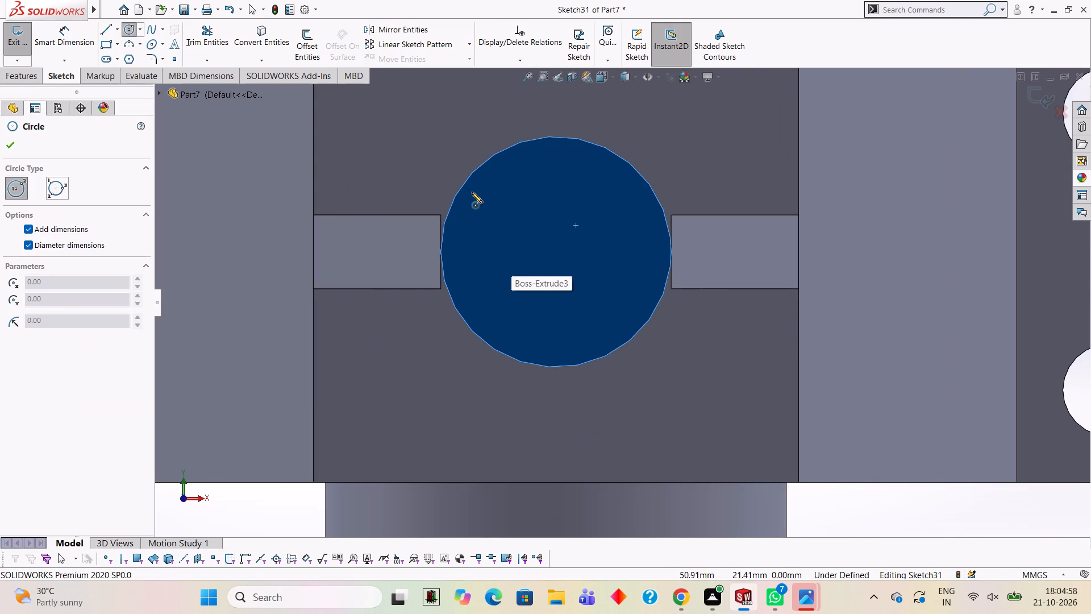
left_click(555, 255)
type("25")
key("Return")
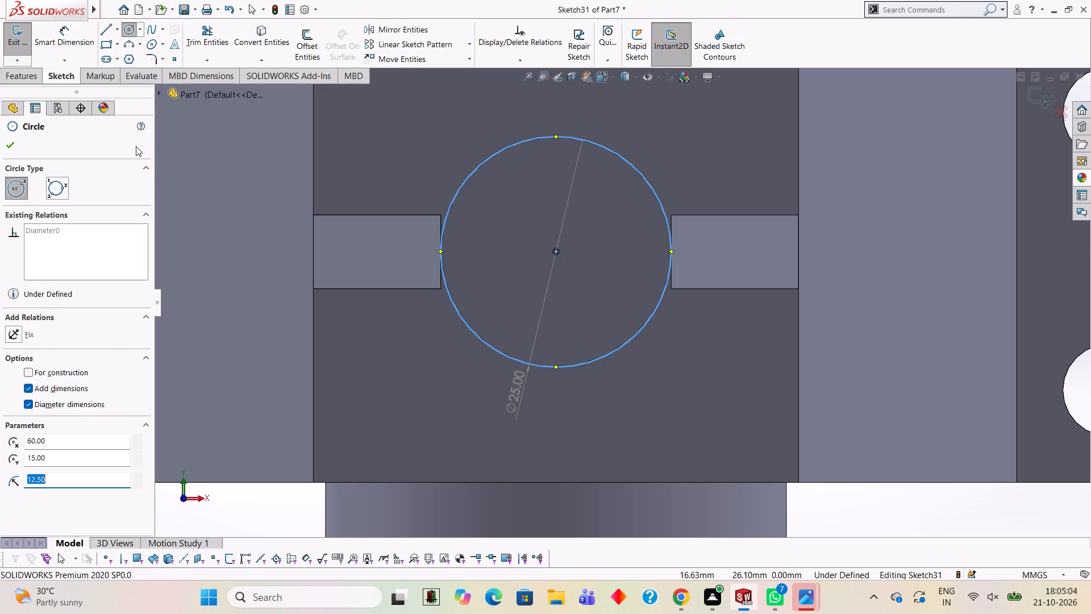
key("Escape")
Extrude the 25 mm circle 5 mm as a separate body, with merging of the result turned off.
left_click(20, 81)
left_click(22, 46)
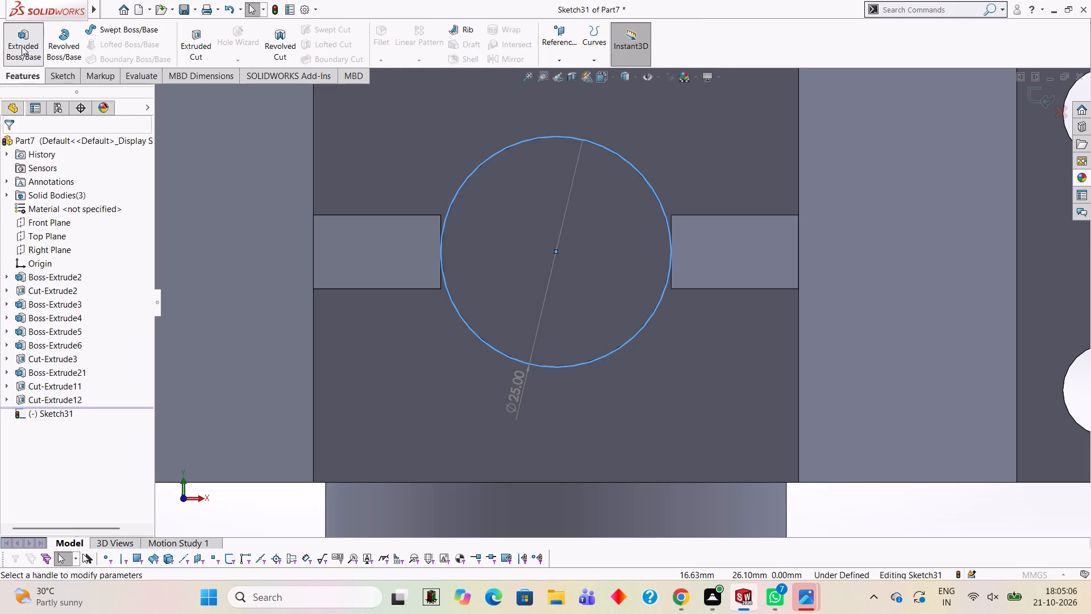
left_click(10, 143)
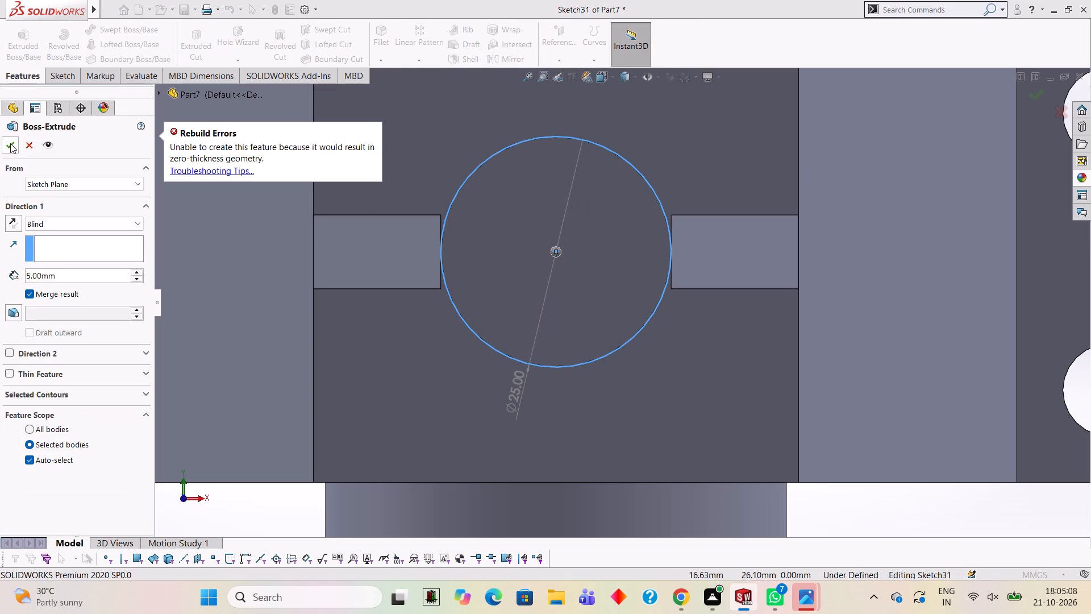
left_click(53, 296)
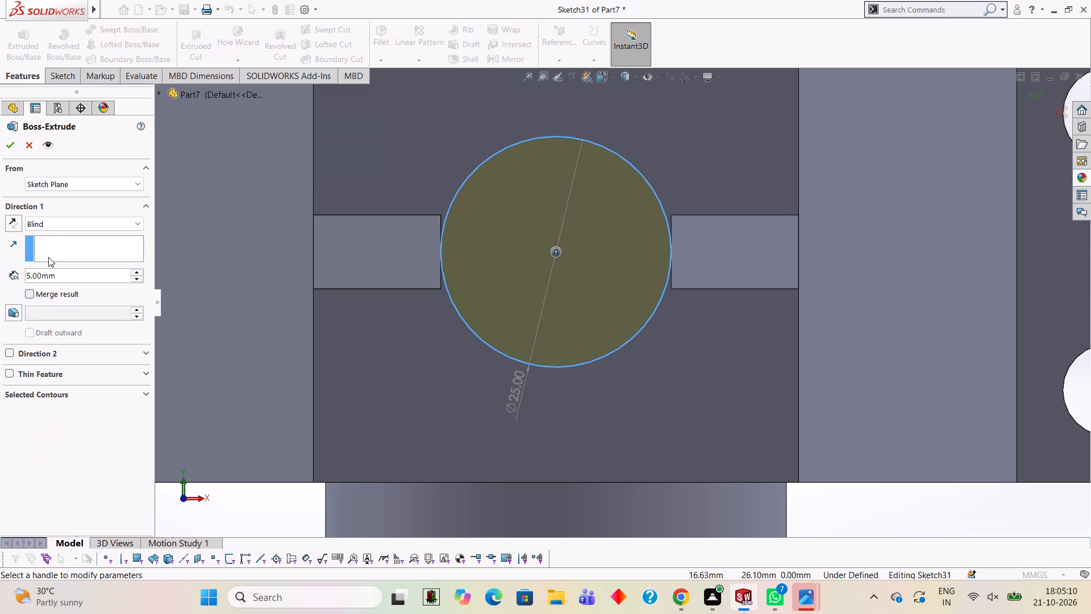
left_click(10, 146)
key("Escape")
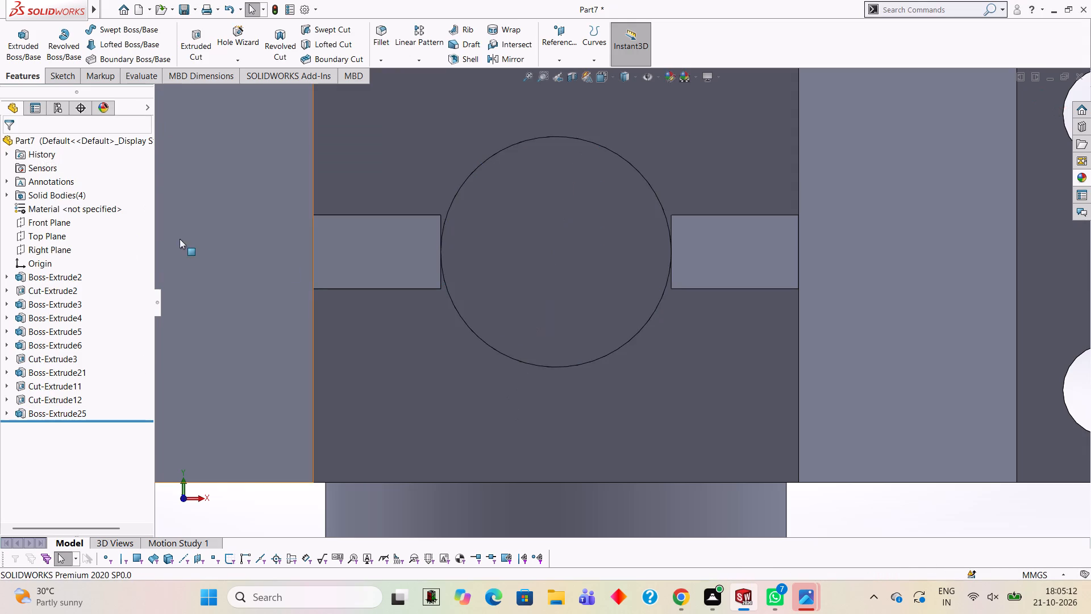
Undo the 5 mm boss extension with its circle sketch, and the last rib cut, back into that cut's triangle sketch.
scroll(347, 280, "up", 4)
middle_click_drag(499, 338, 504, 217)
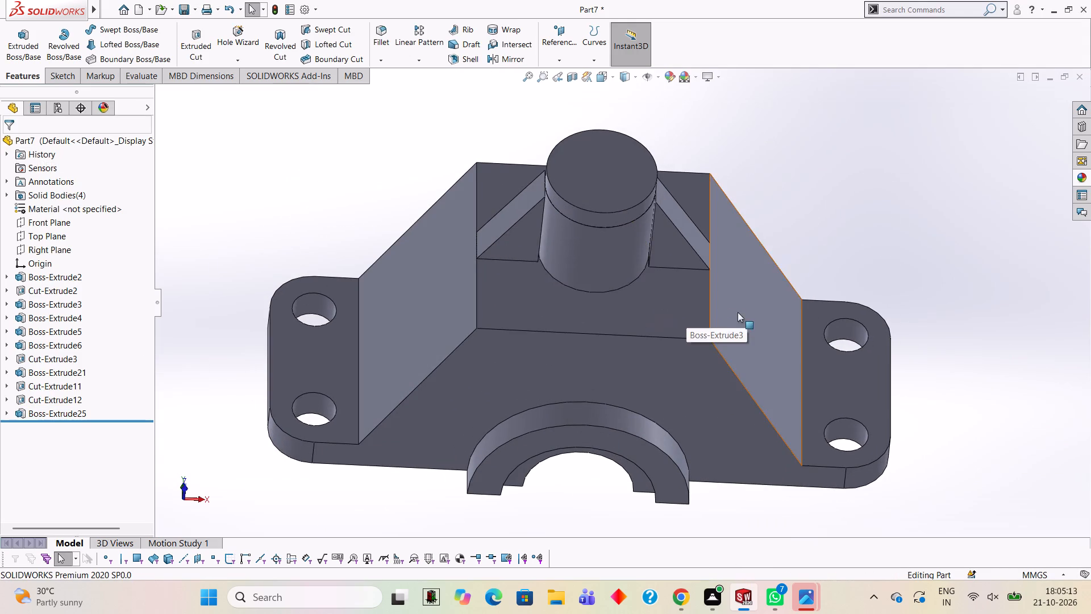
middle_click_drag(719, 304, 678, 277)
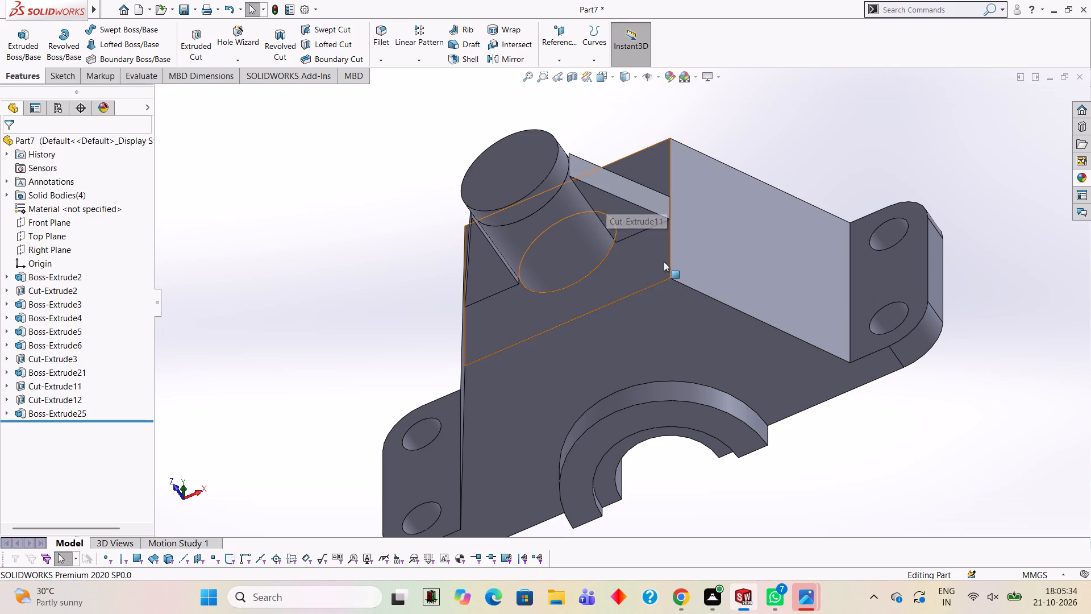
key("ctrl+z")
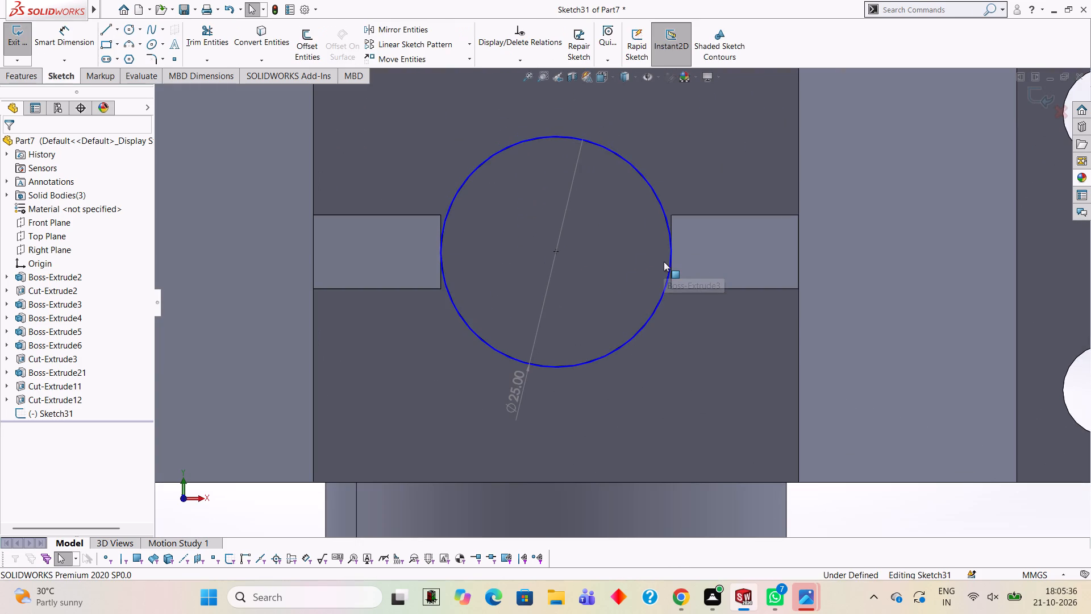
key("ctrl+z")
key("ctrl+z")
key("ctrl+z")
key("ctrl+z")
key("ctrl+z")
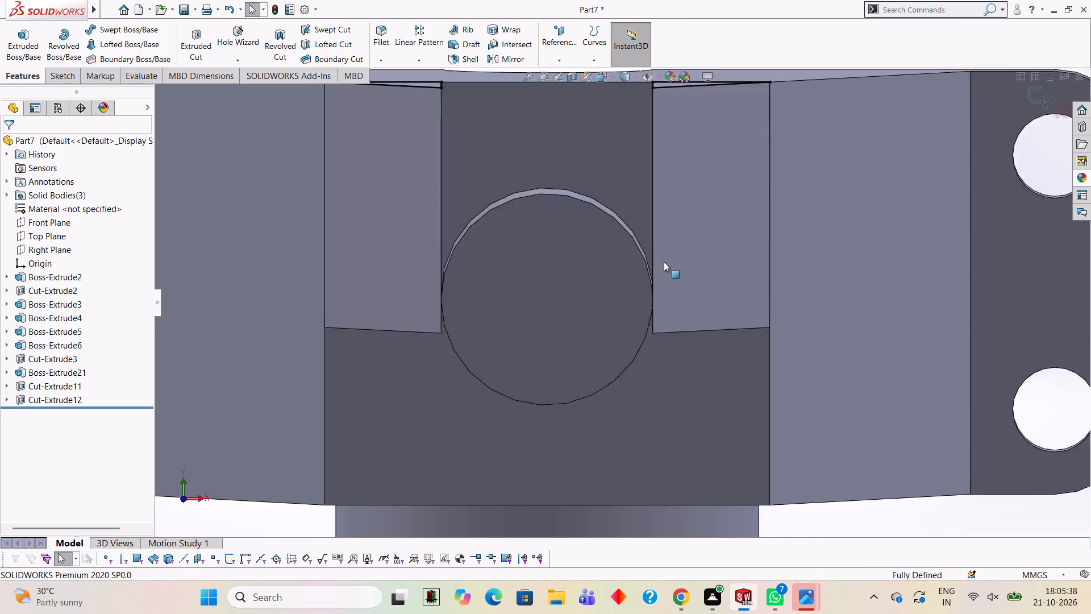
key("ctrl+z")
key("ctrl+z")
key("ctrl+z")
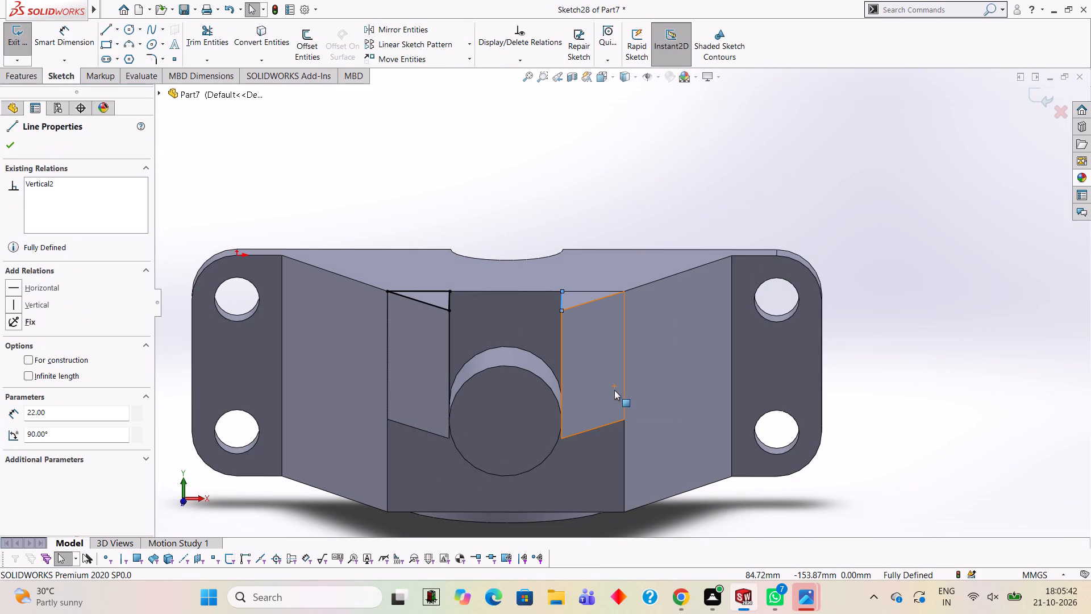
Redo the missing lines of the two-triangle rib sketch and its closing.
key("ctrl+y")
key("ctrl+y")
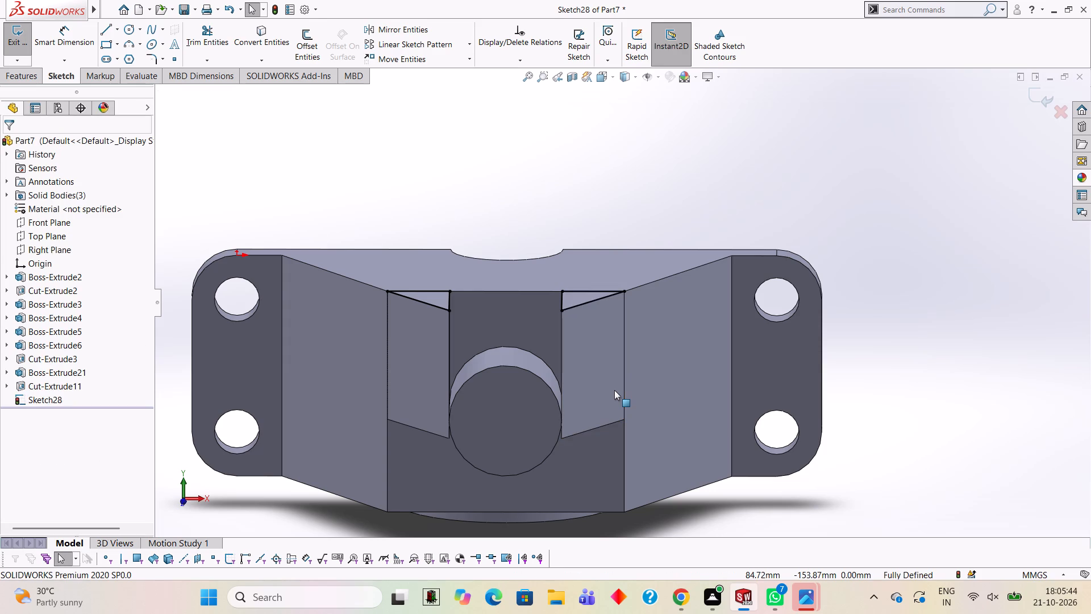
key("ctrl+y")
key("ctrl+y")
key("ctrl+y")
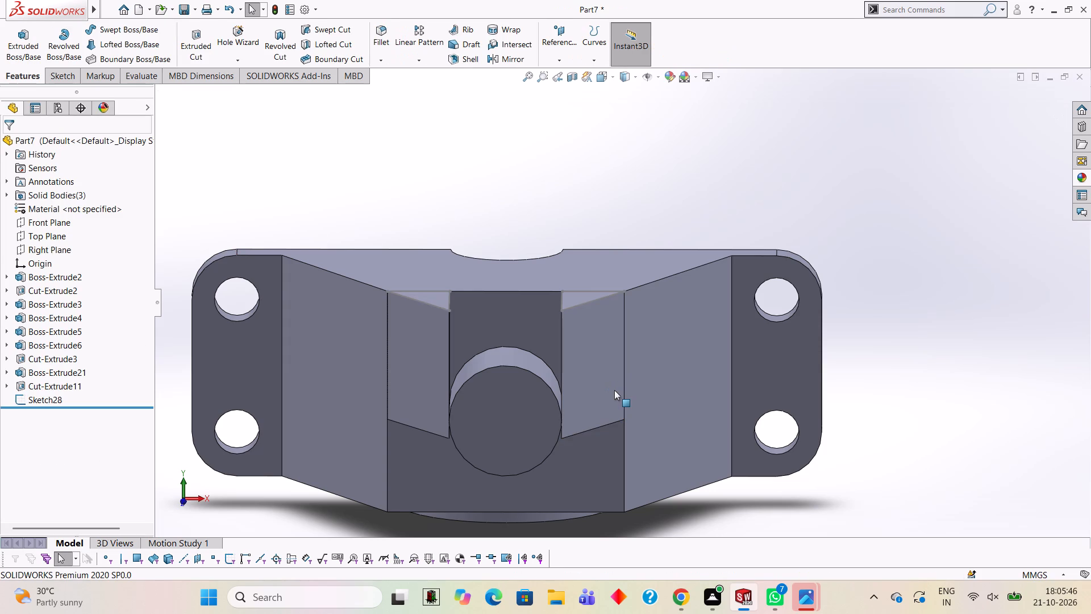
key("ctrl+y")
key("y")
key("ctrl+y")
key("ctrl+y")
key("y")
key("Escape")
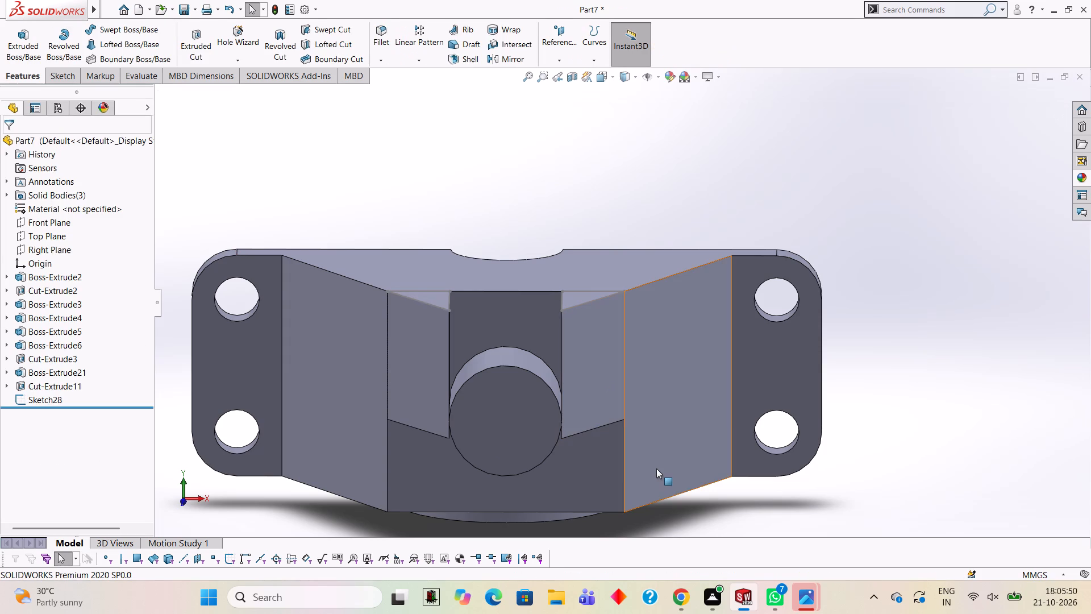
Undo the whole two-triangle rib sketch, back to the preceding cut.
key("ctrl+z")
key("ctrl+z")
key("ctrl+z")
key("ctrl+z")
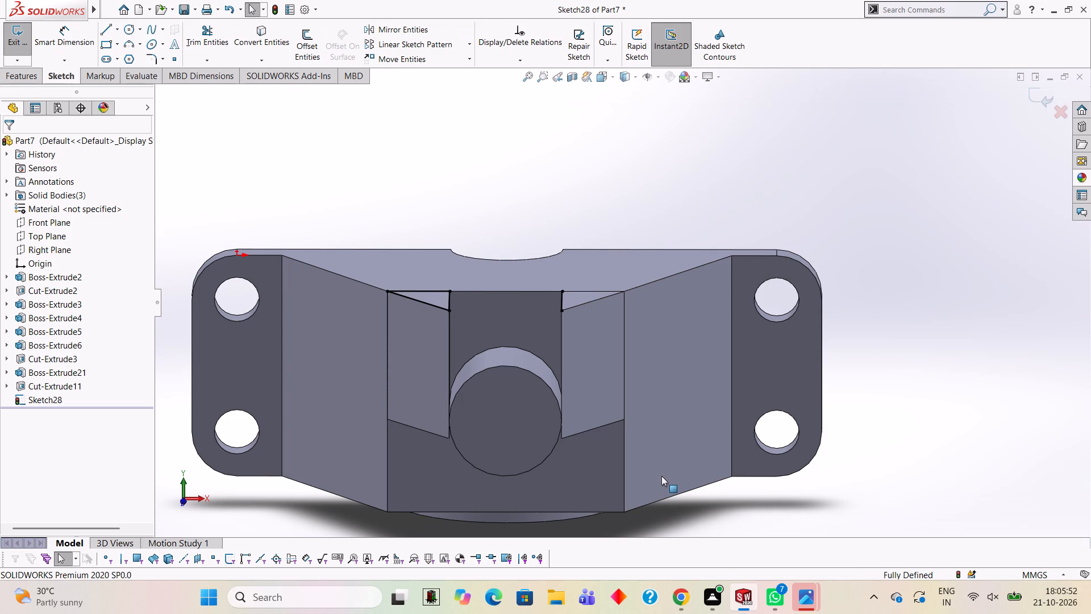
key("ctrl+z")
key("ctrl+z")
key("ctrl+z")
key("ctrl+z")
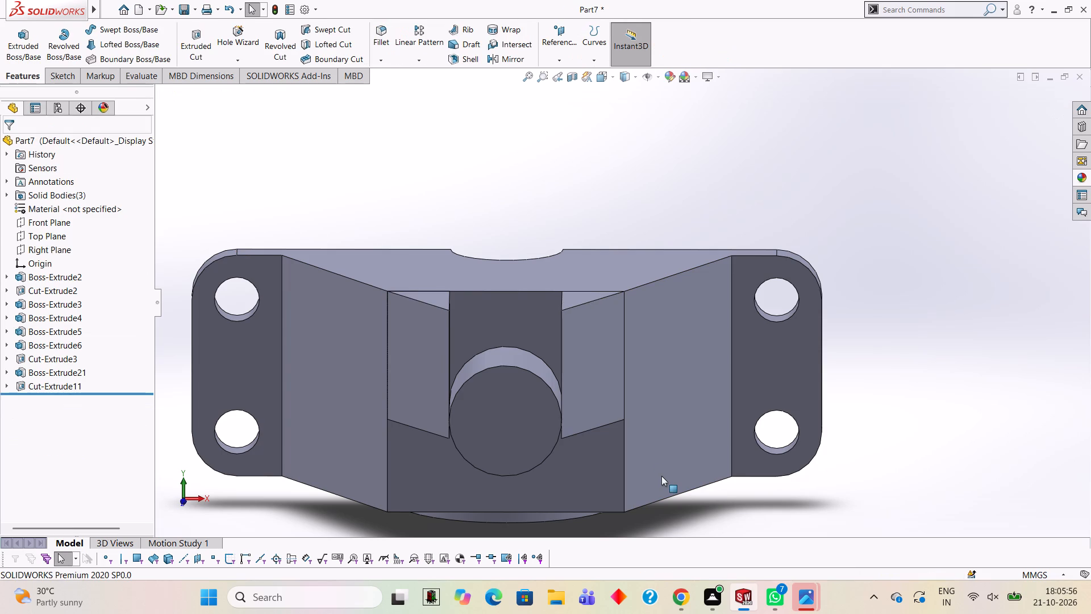
Redo the two-triangle rib sketch on the trapezoidal block's side face.
key("ctrl+y")
key("ctrl+y")
key("ctrl+y")
key("ctrl+y")
key("ctrl+y")
key("ctrl+y")
key("ctrl+y")
key("ctrl+y")
key("ctrl+y")
key("ctrl+y")
key("ctrl+y")
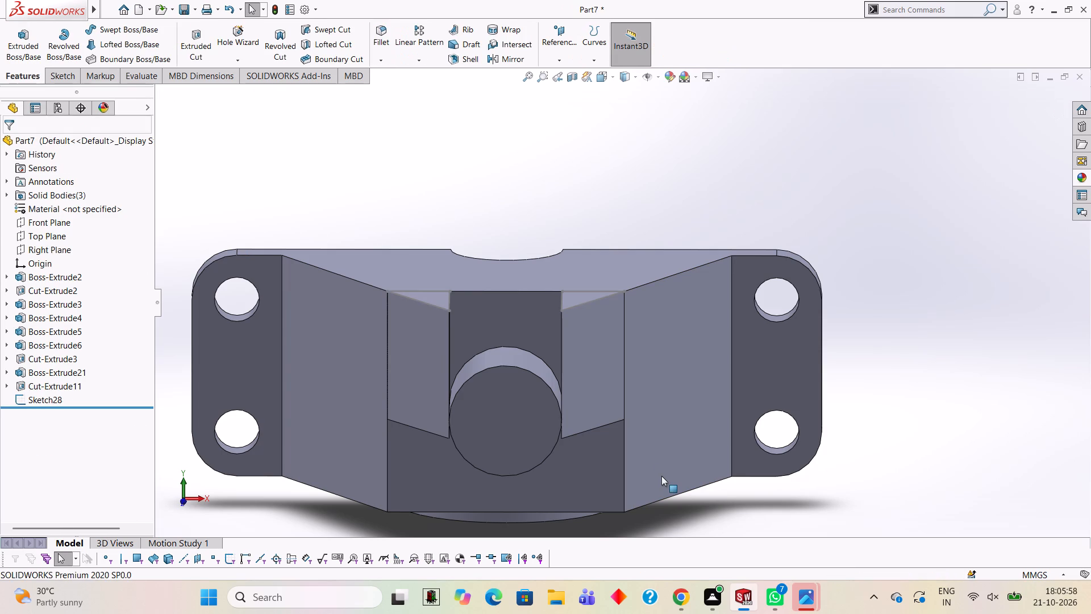
key("ctrl+y")
key("ctrl+y")
key("ctrl+y")
key("ctrl+y")
key("ctrl+y")
key("ctrl+y")
key("ctrl+y")
key("ctrl+y")
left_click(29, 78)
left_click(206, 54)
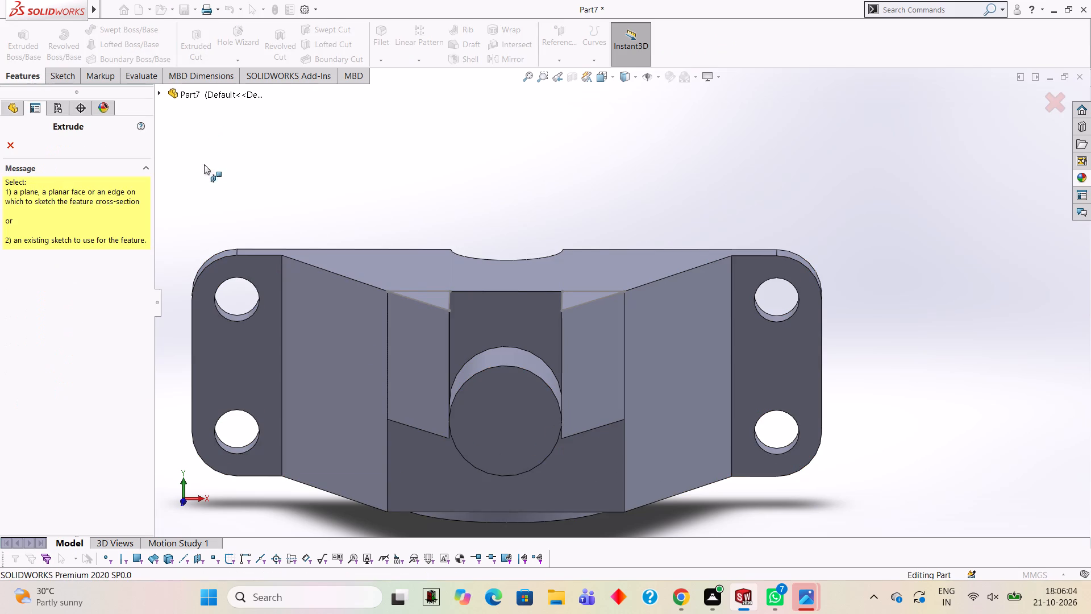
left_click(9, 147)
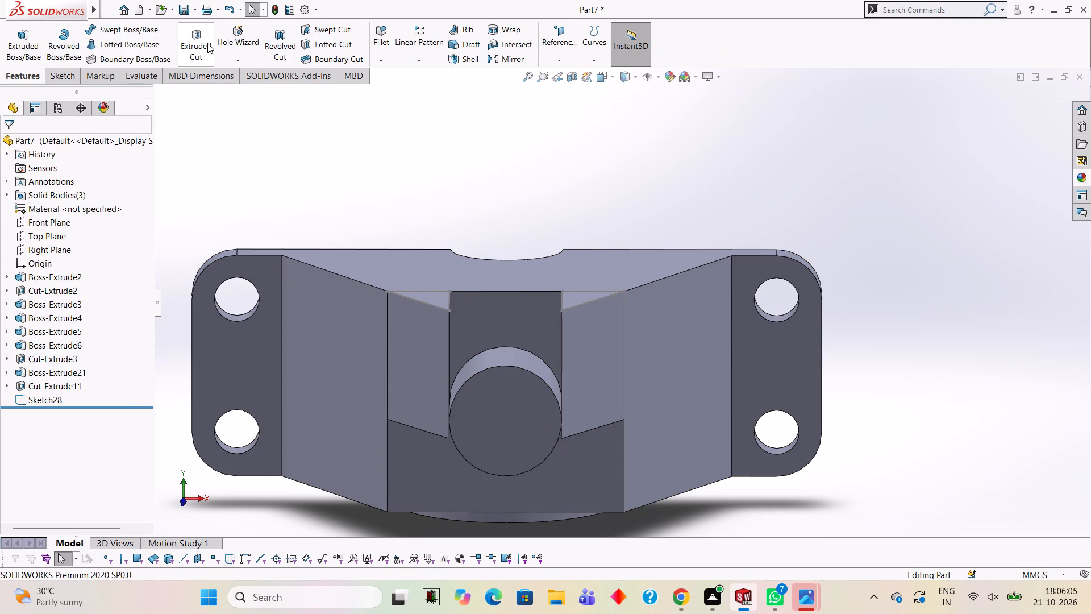
Reopen the two-triangle rib sketch and make a blind extruded cut from it, 21 mm deep.
key("ctrl+z")
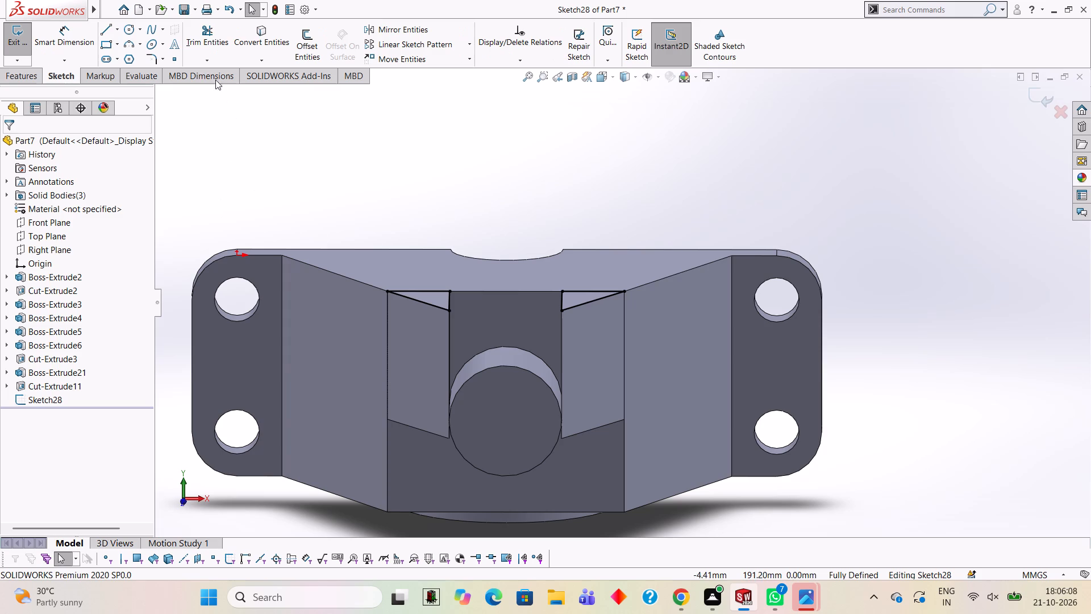
left_click(19, 73)
left_click(203, 38)
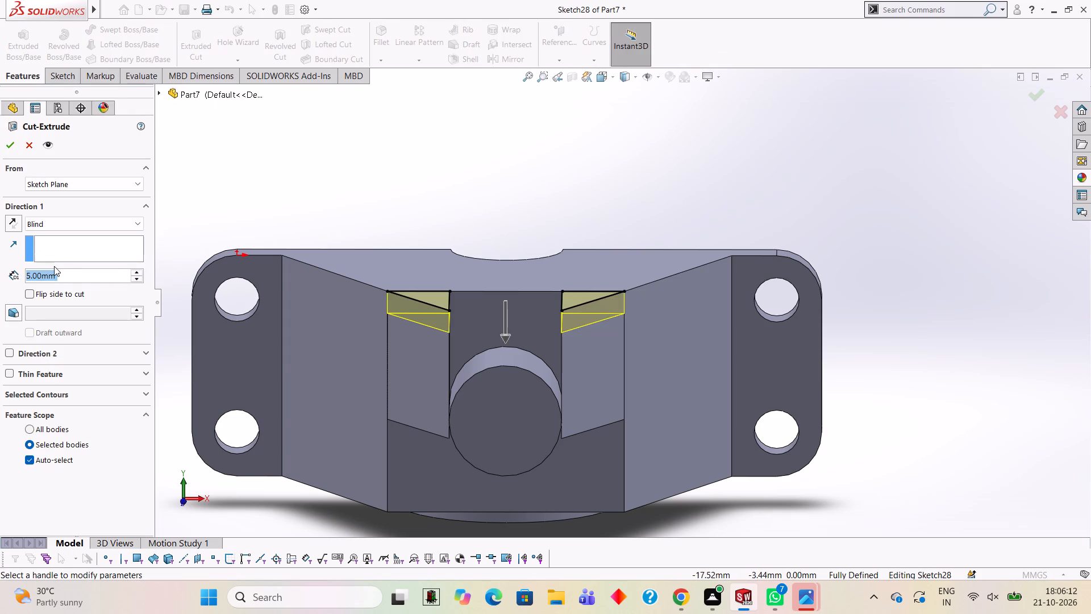
type("21")
key("Return")
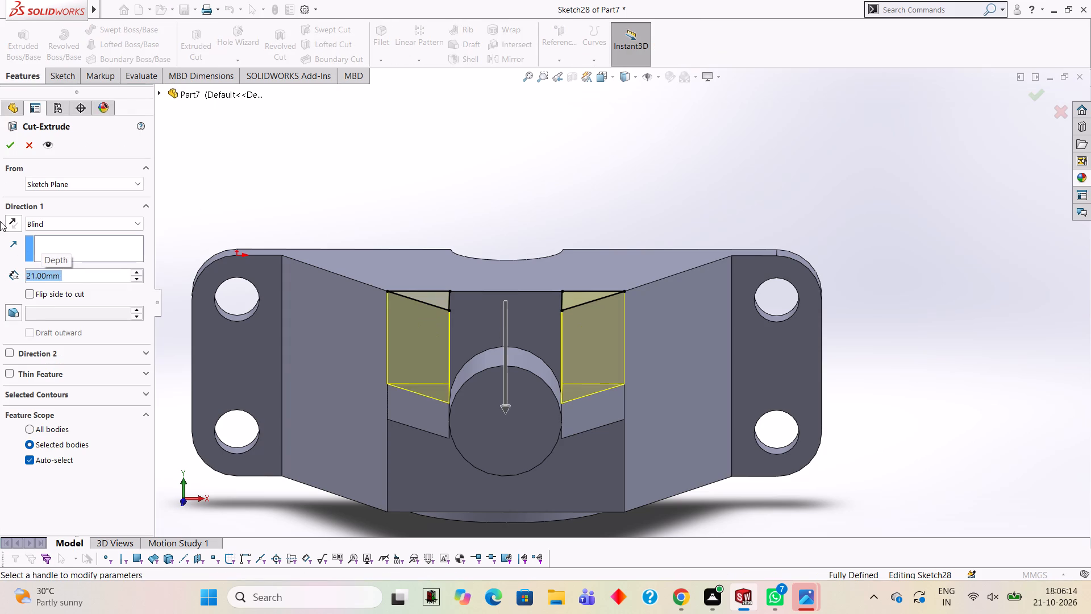
left_click(7, 141)
left_click(289, 197)
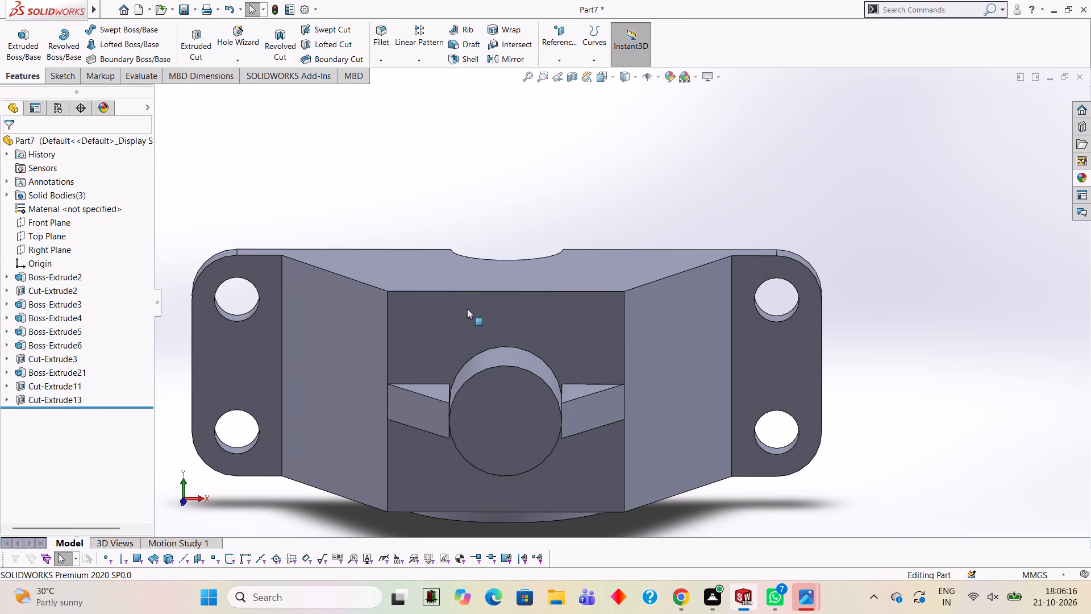
Examine where the two recut triangular ribs meet the round upper boss.
middle_click_drag(551, 357, 555, 313)
scroll(563, 338, "down", 3)
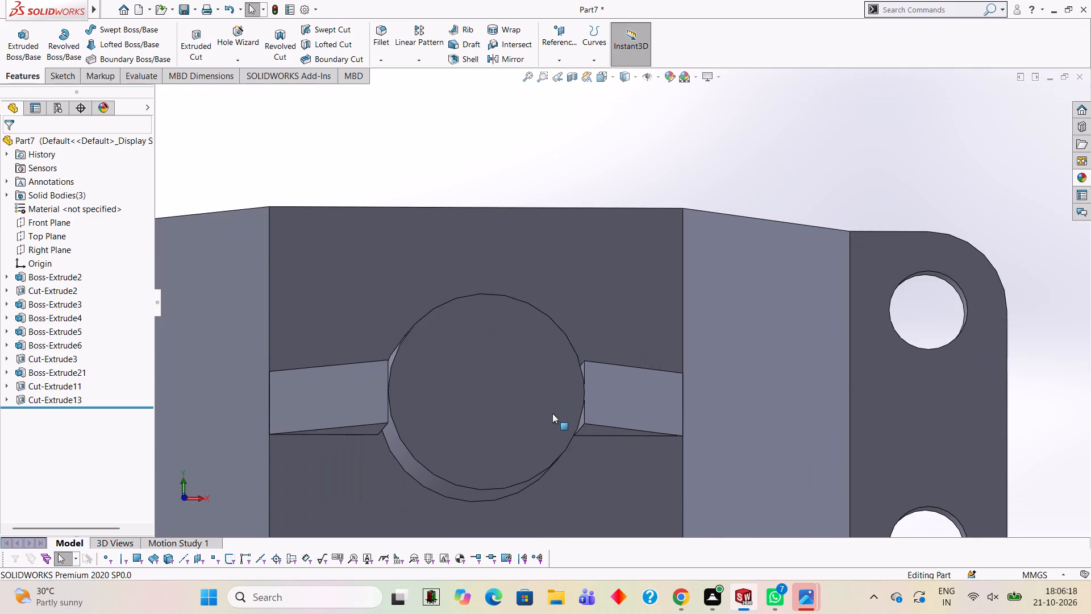
scroll(549, 410, "down", 2)
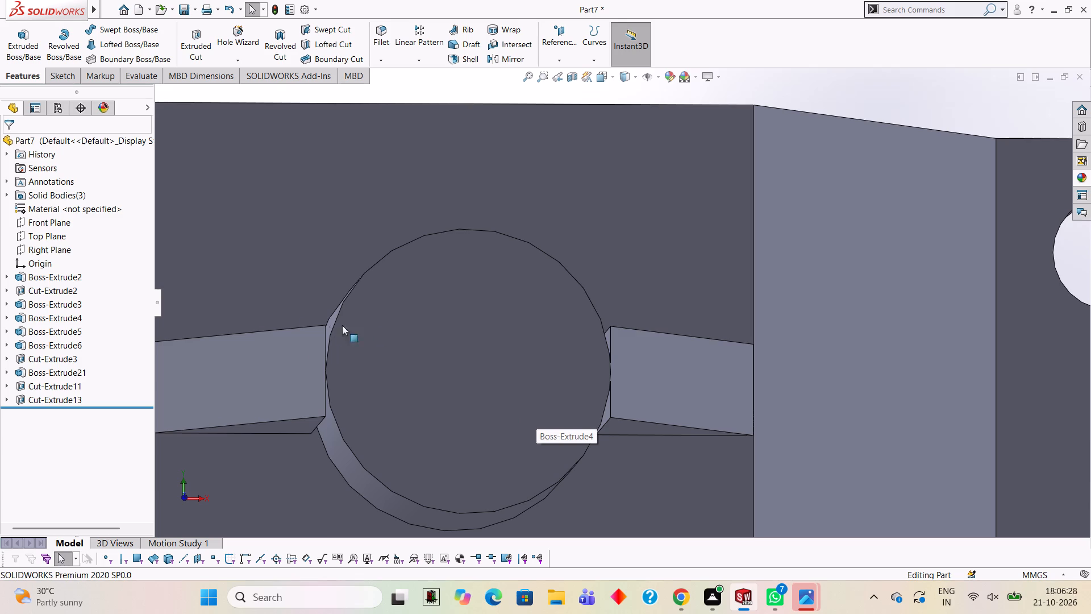
scroll(314, 334, "down", 3)
scroll(492, 345, "up", 3)
scroll(603, 349, "up", 1)
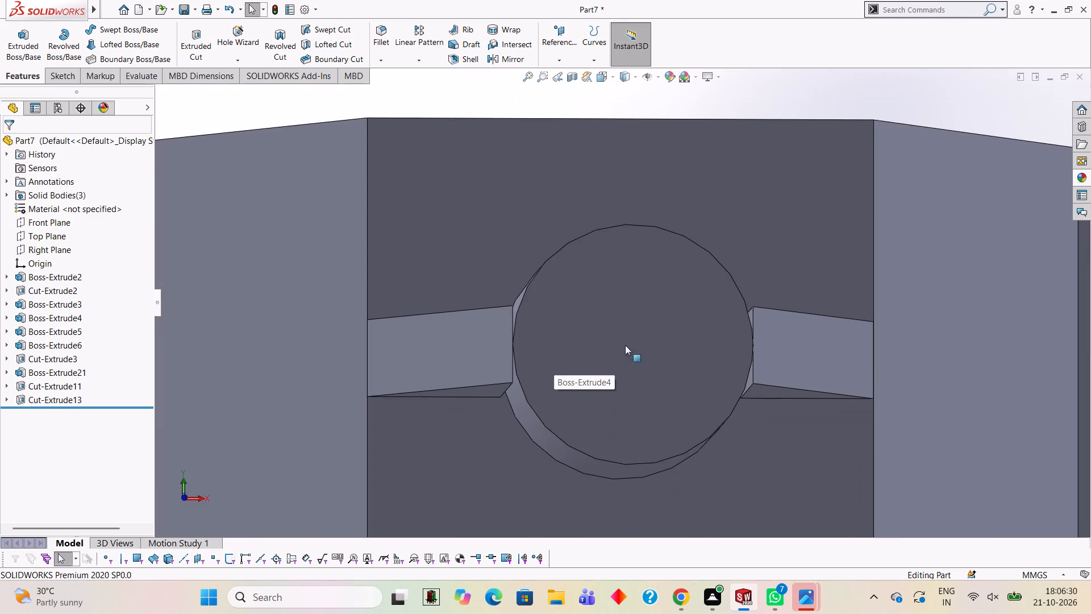
scroll(640, 345, "down", 2)
middle_click_drag(728, 346, 736, 356)
middle_click_drag(736, 356, 727, 351)
scroll(693, 341, "down", 3)
scroll(538, 340, "up", 2)
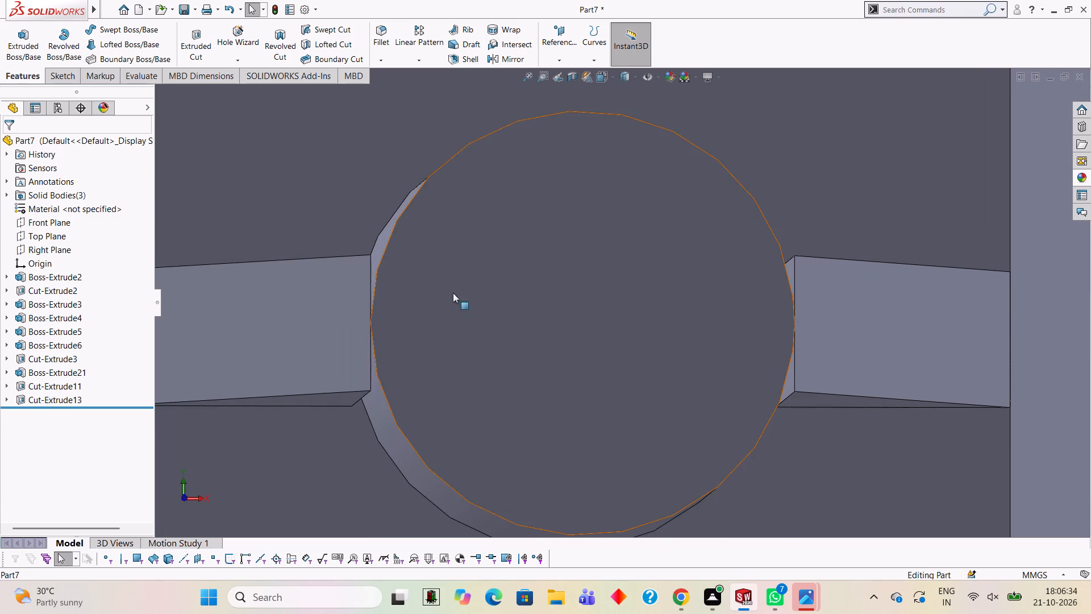
middle_click_drag(474, 300, 468, 300)
scroll(468, 300, "up", 1)
Sketch a 25 by 8 mm rectangle on the round upper boss's top face, joining the inner corners of both triangular ribs.
left_click(518, 294)
left_click(571, 262)
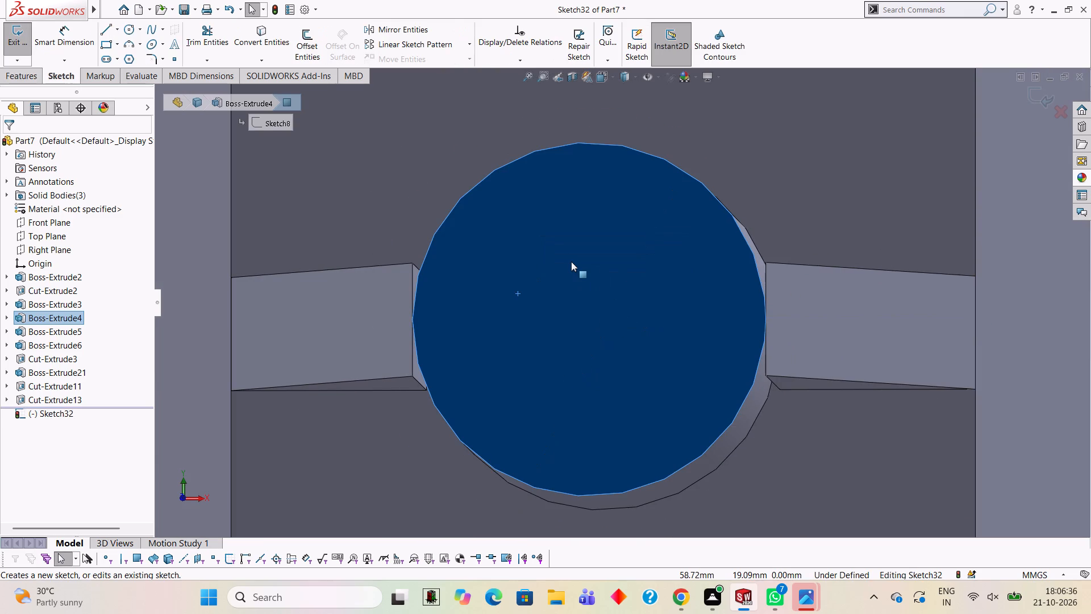
key("ctrl+8")
scroll(574, 283, "down", 4)
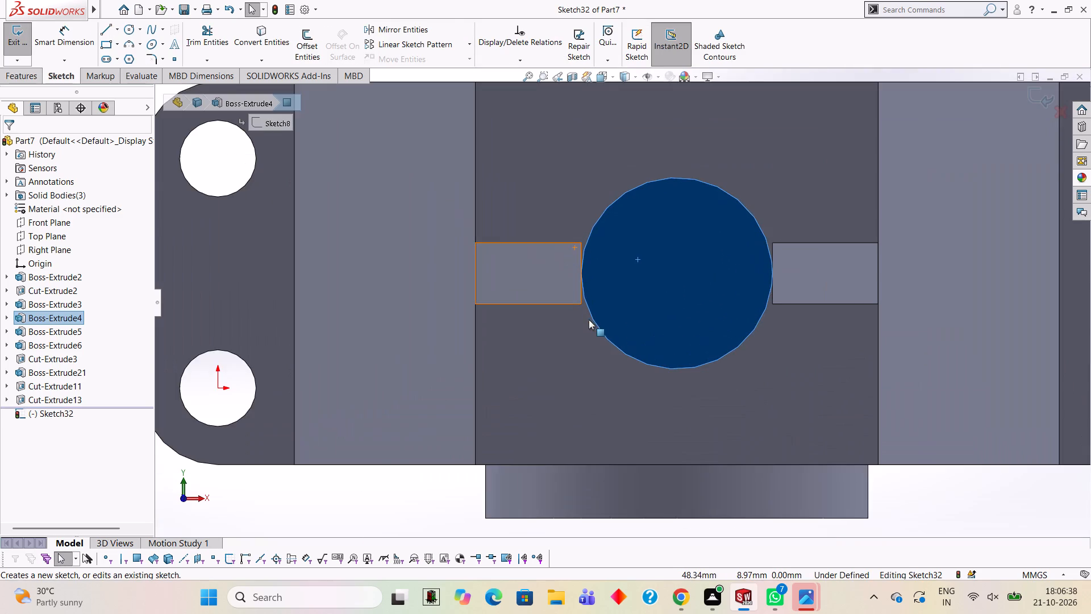
scroll(743, 208, "down", 4)
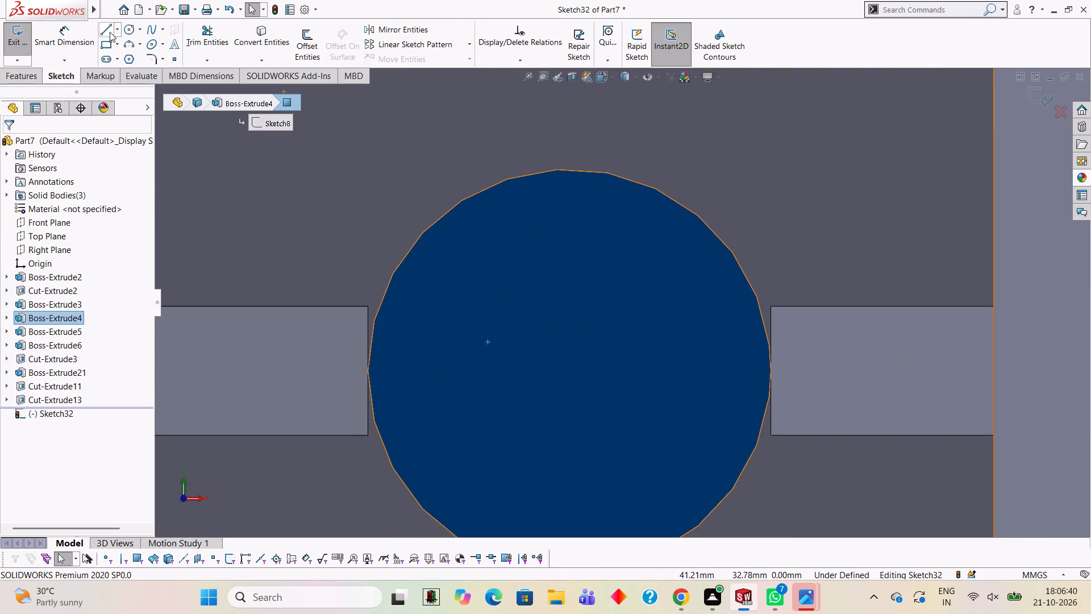
left_click(109, 31)
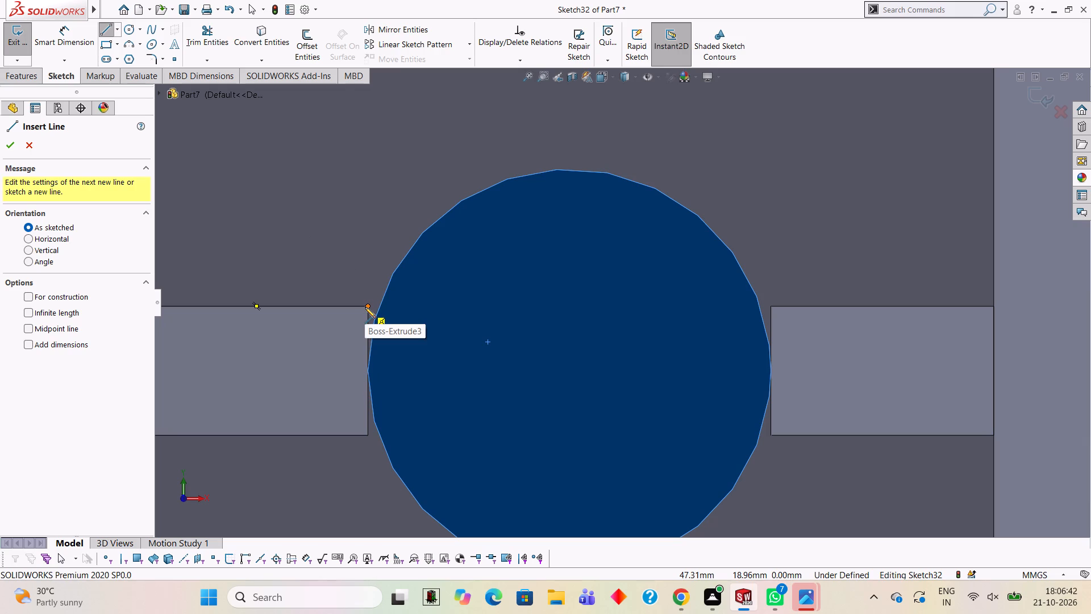
left_click(366, 307)
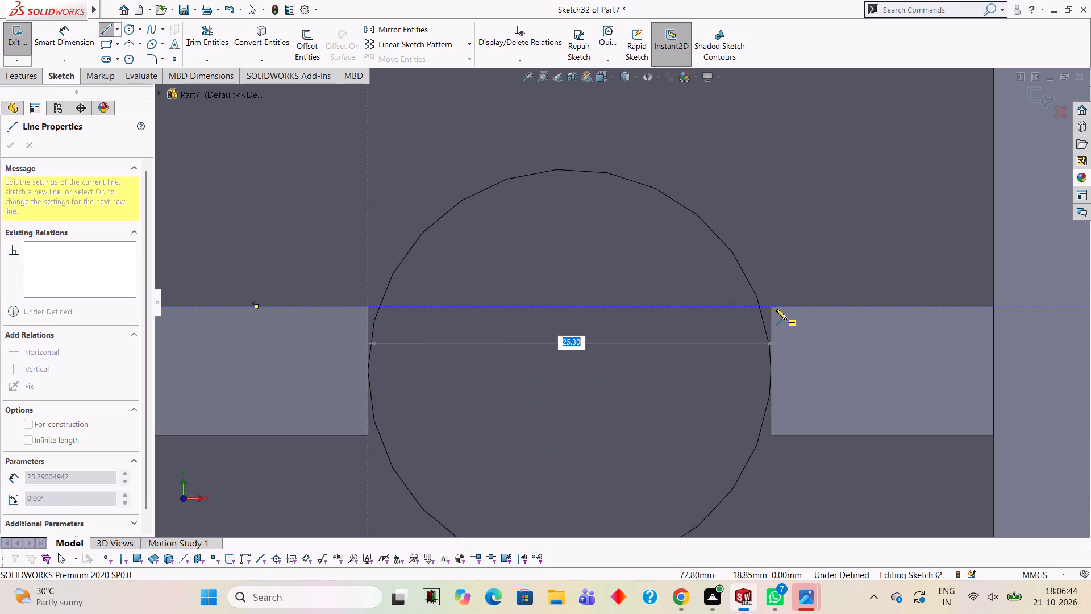
left_click(772, 307)
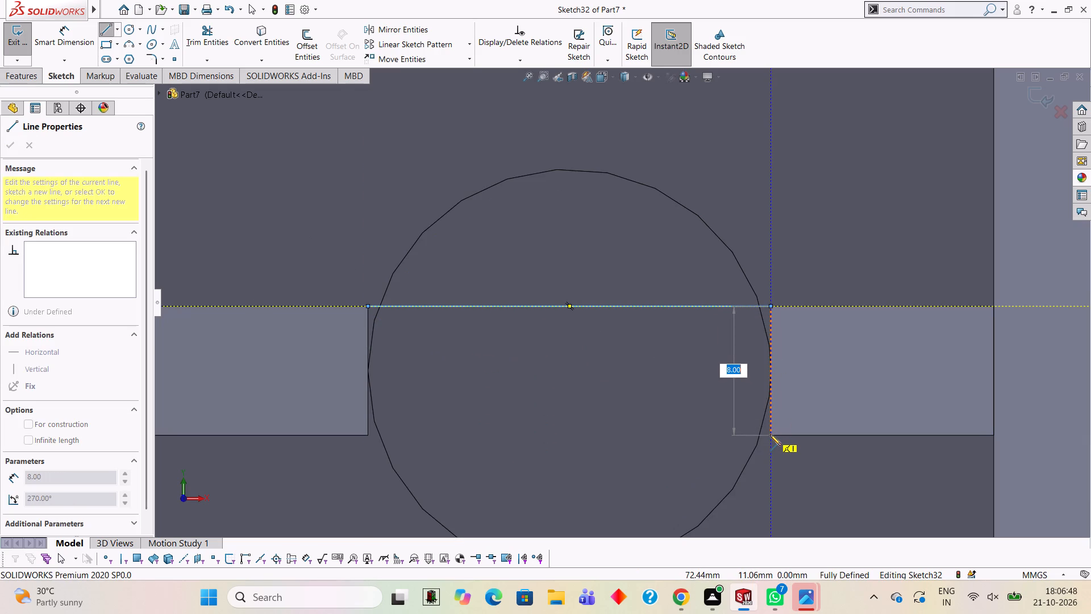
left_click(772, 434)
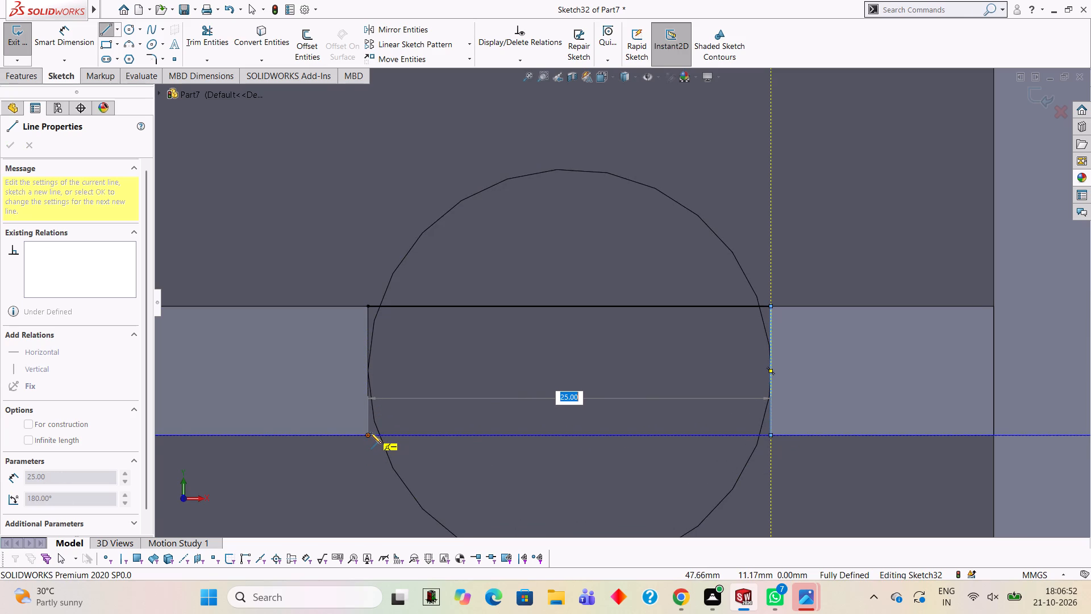
left_click(370, 433)
left_click(369, 305)
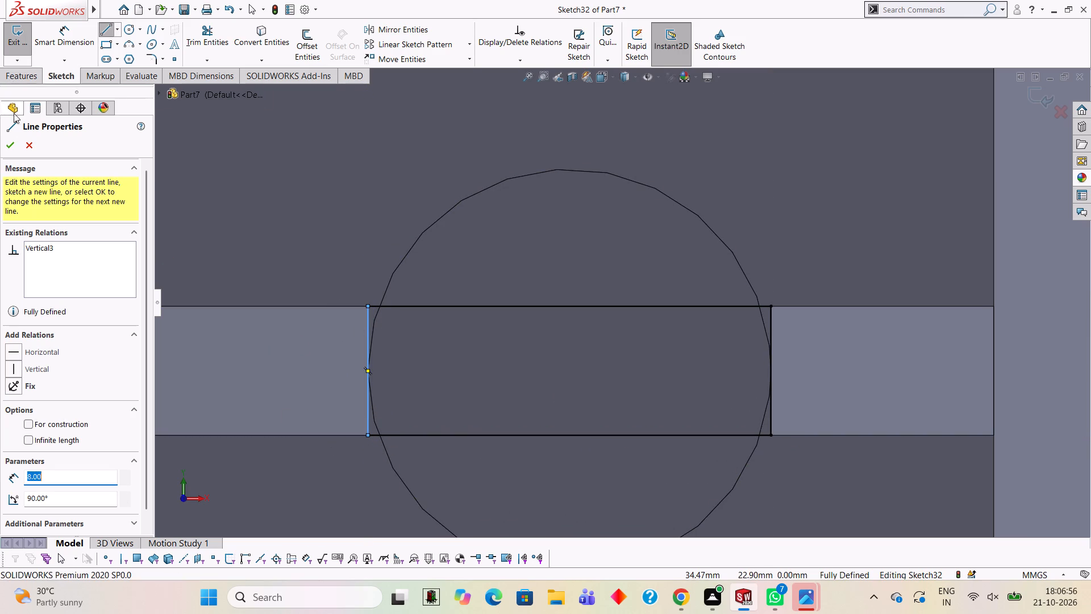
left_click(10, 138)
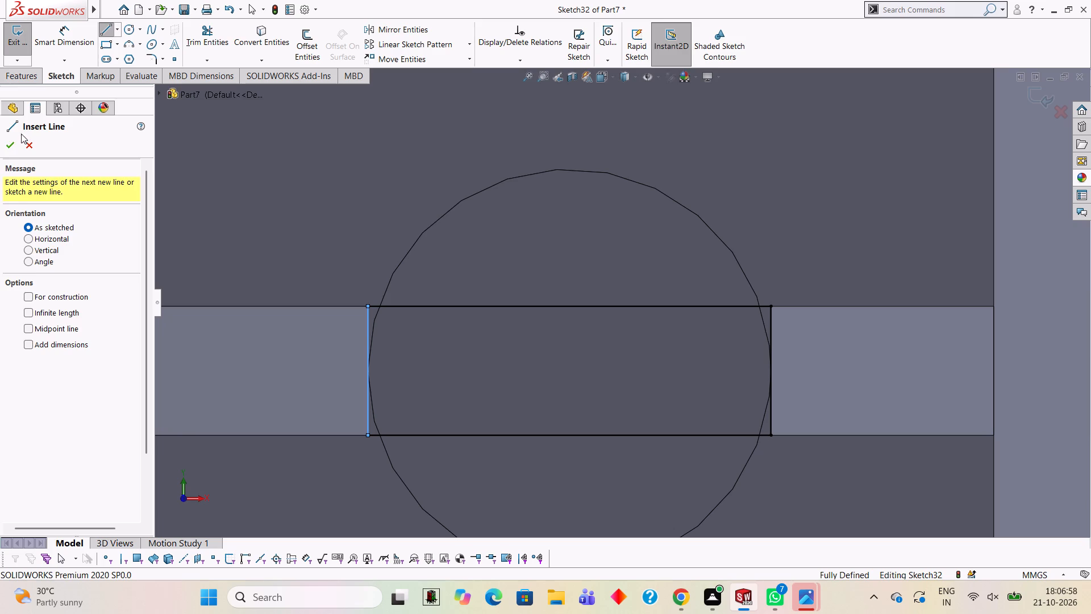
left_click(14, 148)
Extrude the rectangle 22 mm blind in the reversed direction, down through the round boss, with merged result.
left_click(14, 82)
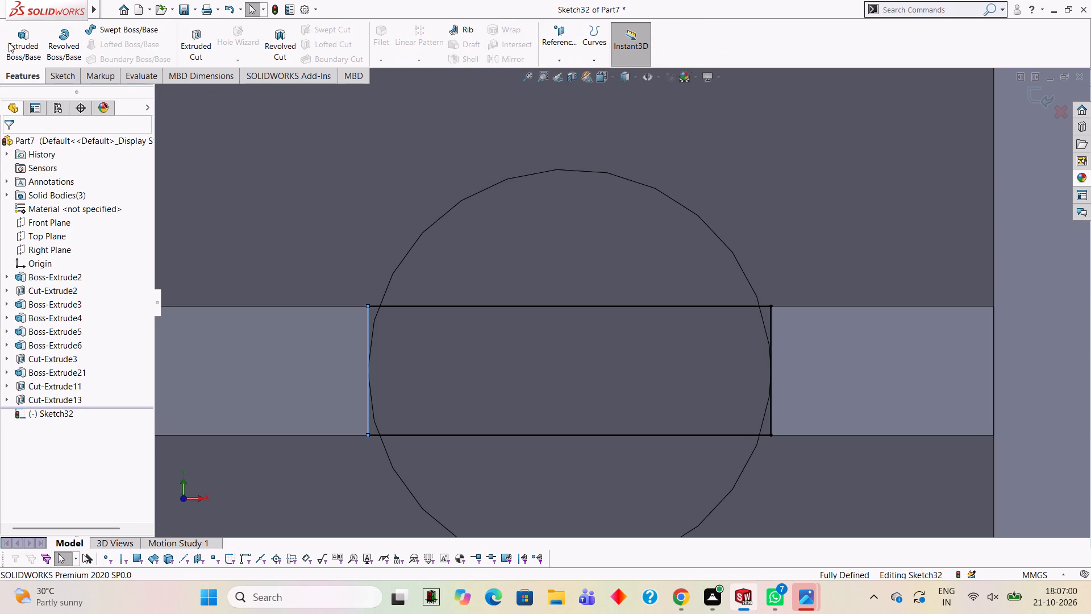
left_click(17, 44)
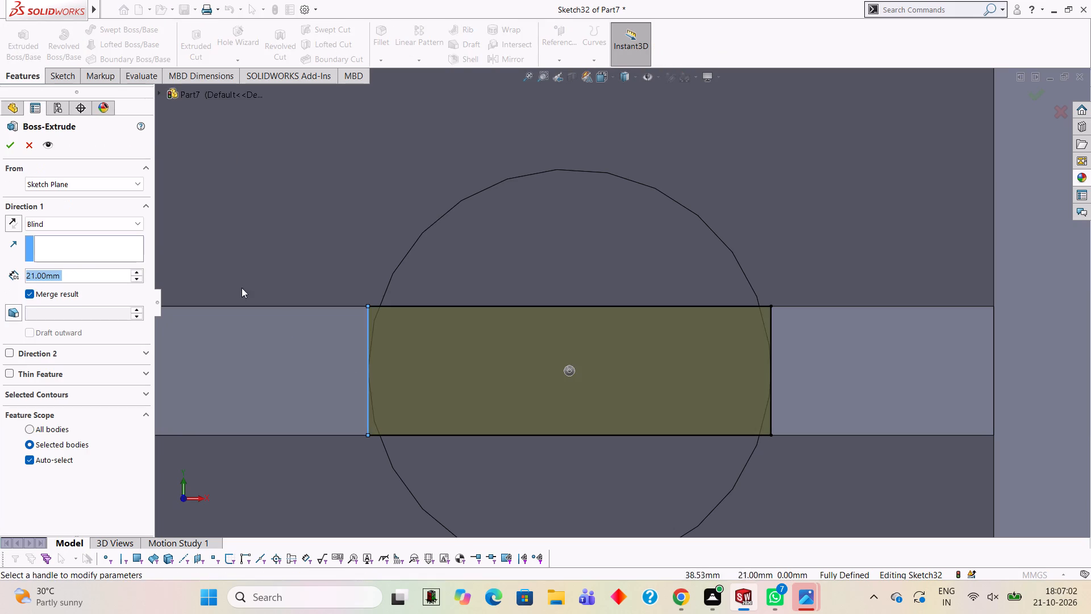
middle_click_drag(457, 445, 486, 308)
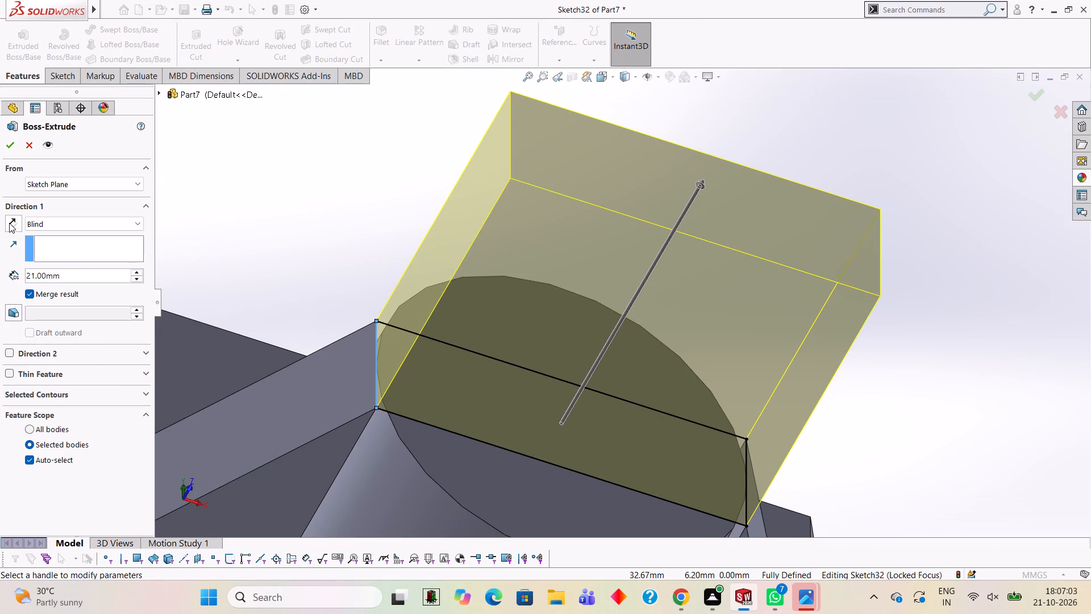
left_click(16, 229)
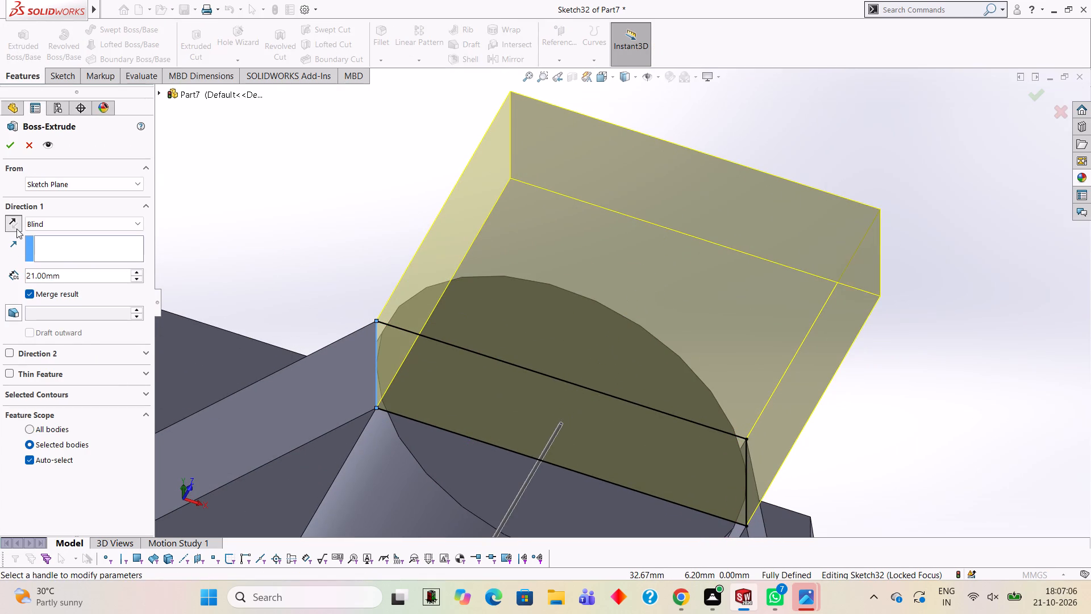
left_click(87, 276)
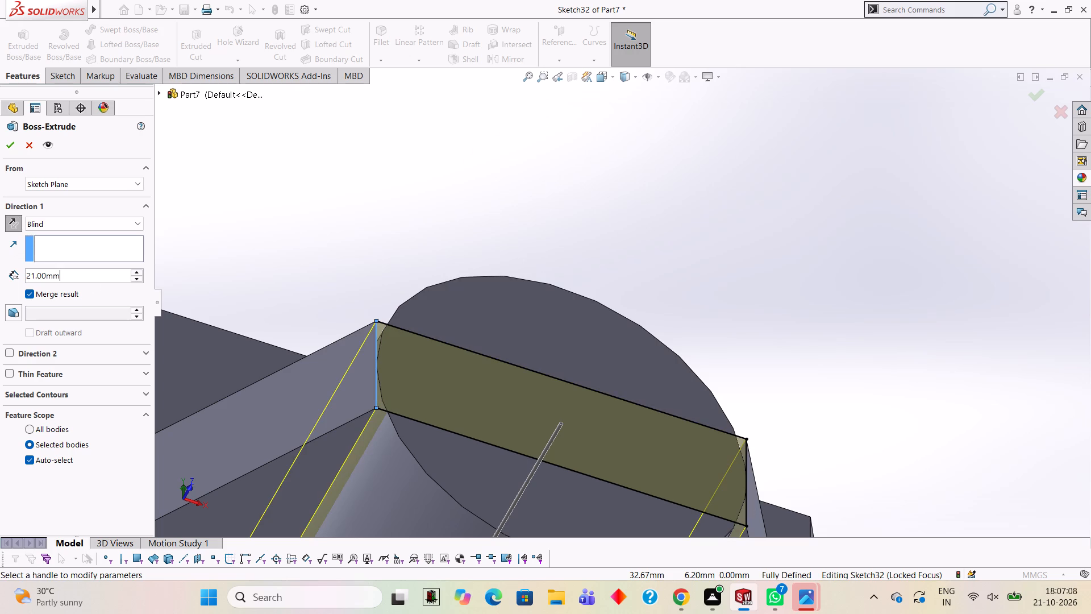
key("BackSpace")
key("BackSpace")
key("BackSpace")
key("BackSpace")
key("BackSpace")
key("BackSpace")
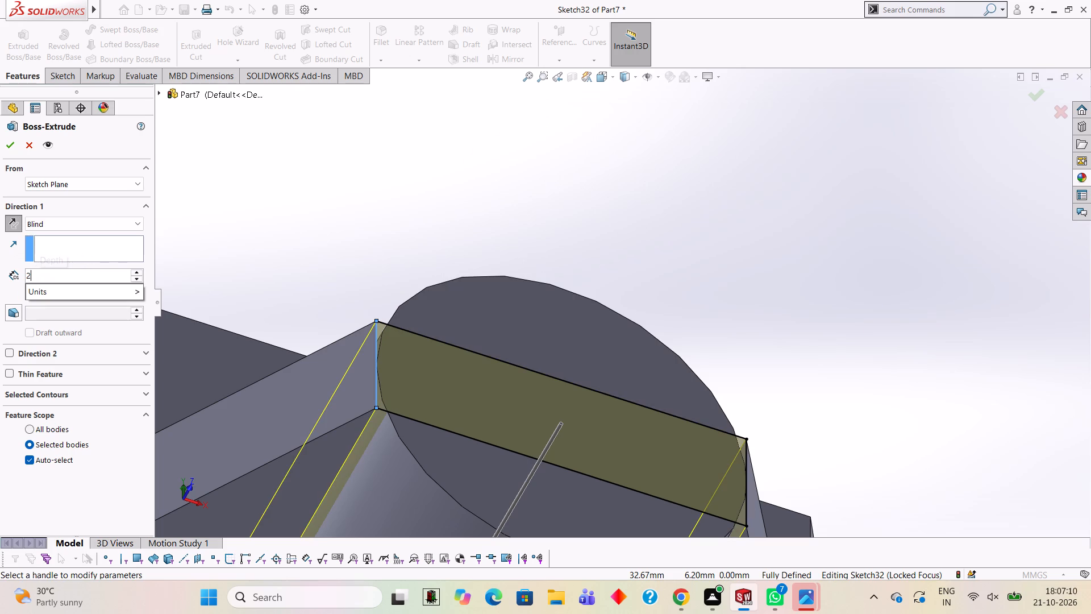
key("2")
key("Return")
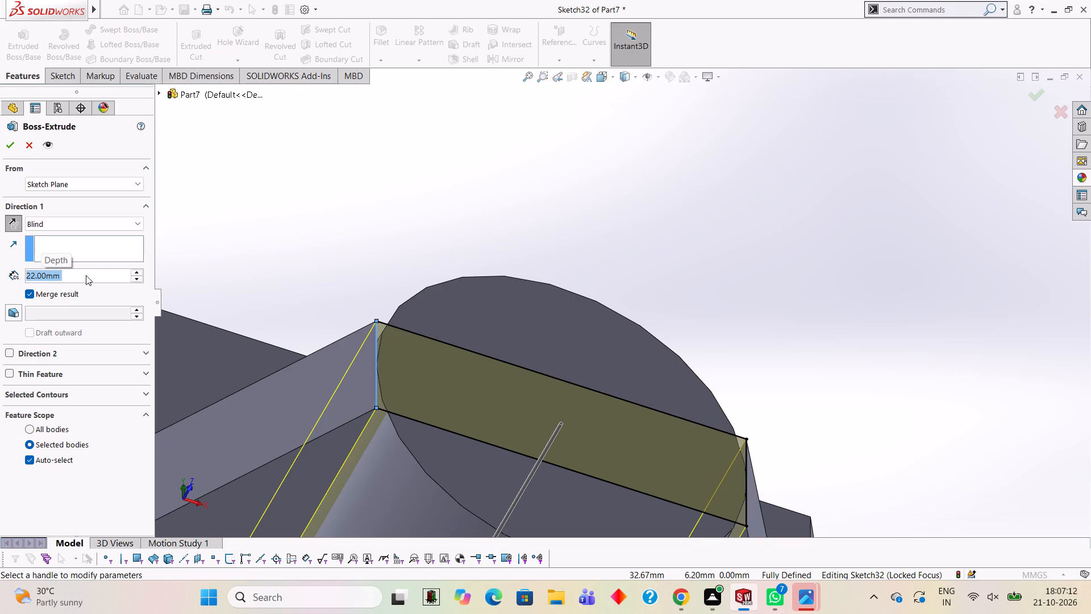
left_click(6, 140)
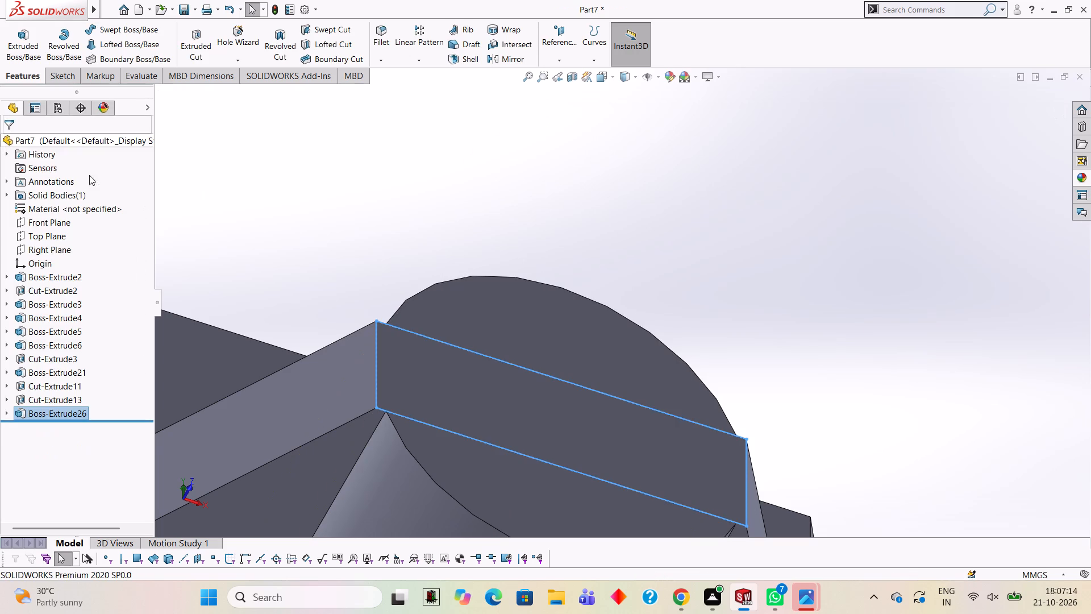
Examine the joints between the triangular ribs and the round upper boss around its top face.
left_click(278, 174)
scroll(515, 263, "up", 3)
middle_click_drag(535, 273, 520, 307)
scroll(536, 284, "down", 1)
scroll(511, 346, "up", 1)
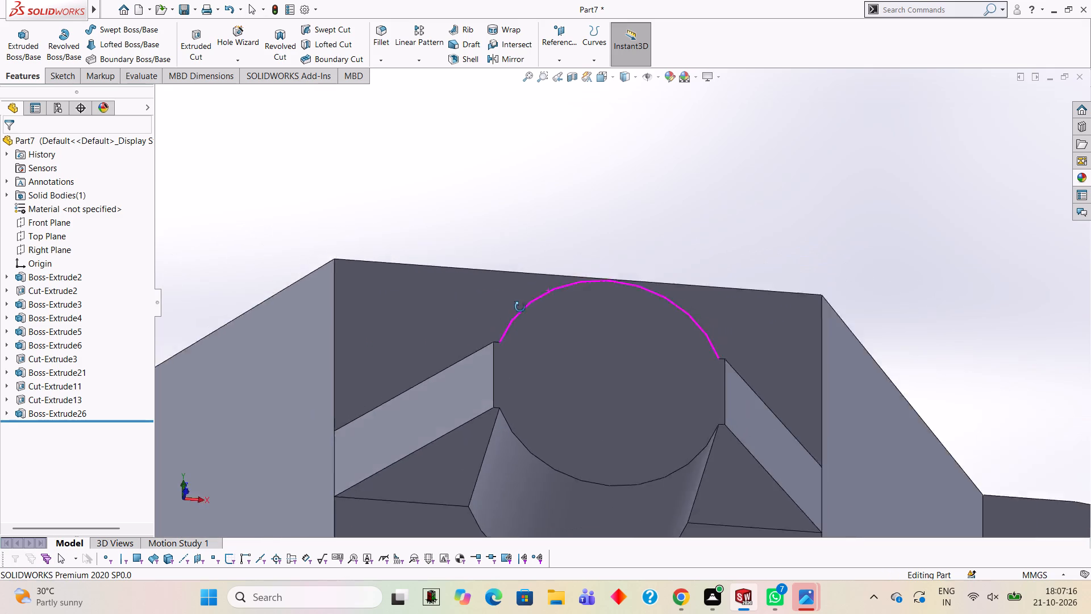
middle_click_drag(520, 307, 514, 260)
middle_click_drag(608, 396, 602, 269)
scroll(600, 272, "down", 4)
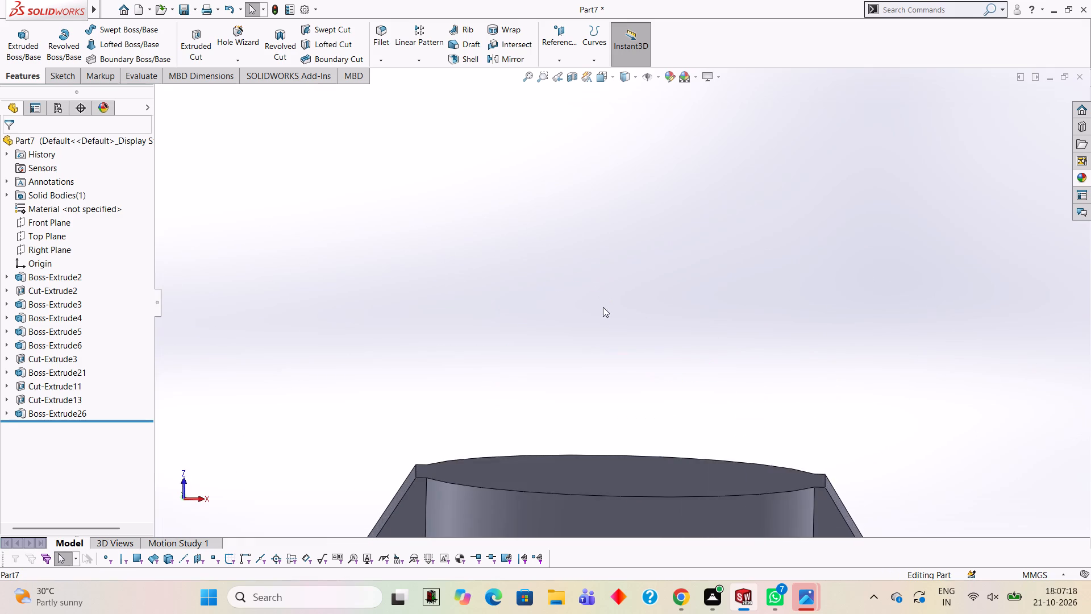
scroll(599, 337, "up", 4)
middle_click_drag(637, 377, 630, 524)
Sketch a 25 mm diameter circle on the round boss's top face, centred on the boss.
left_click(611, 472)
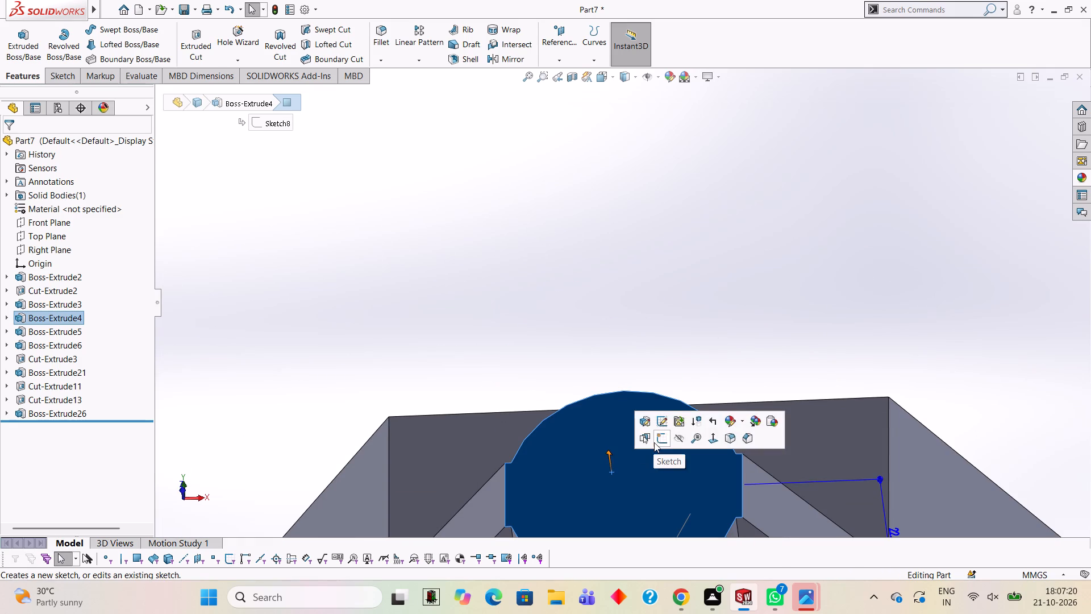
left_click_drag(660, 442, 666, 442)
key("ctrl+8")
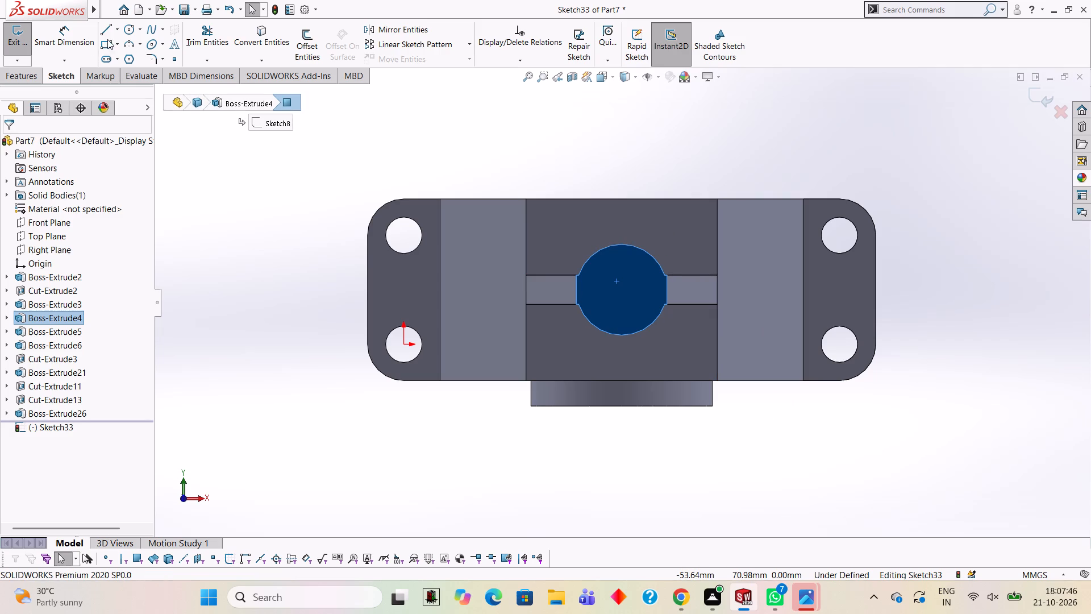
left_click(125, 34)
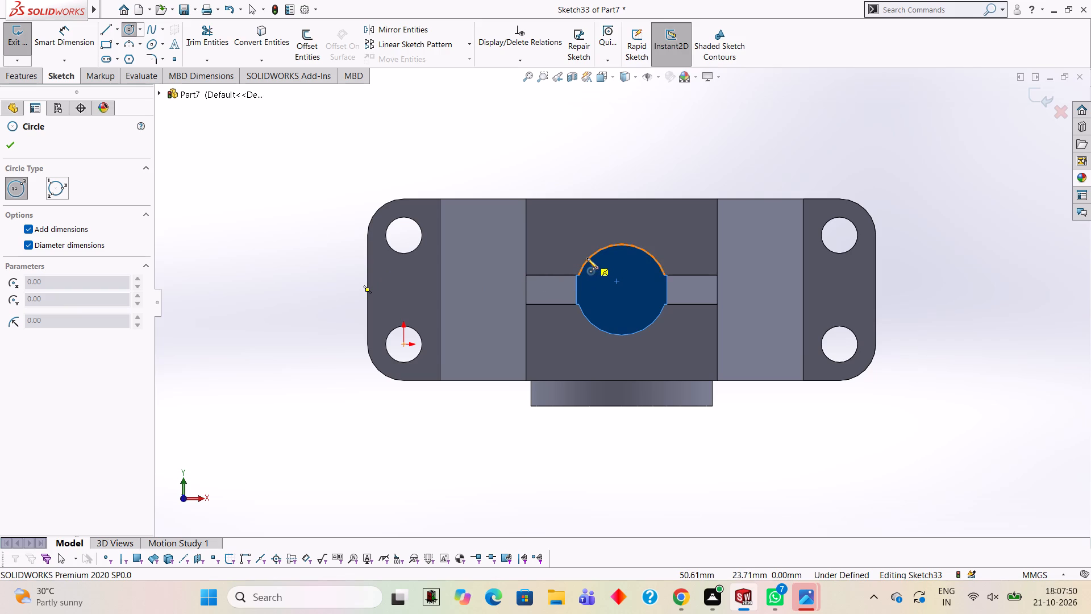
scroll(587, 258, "down", 4)
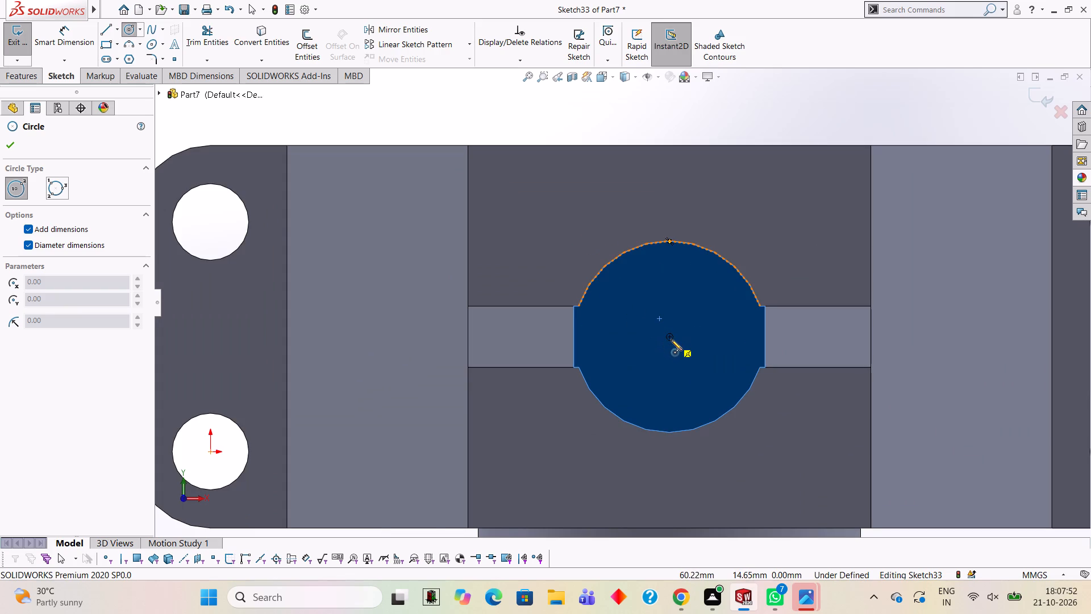
left_click(670, 339)
type("25")
key("Return")
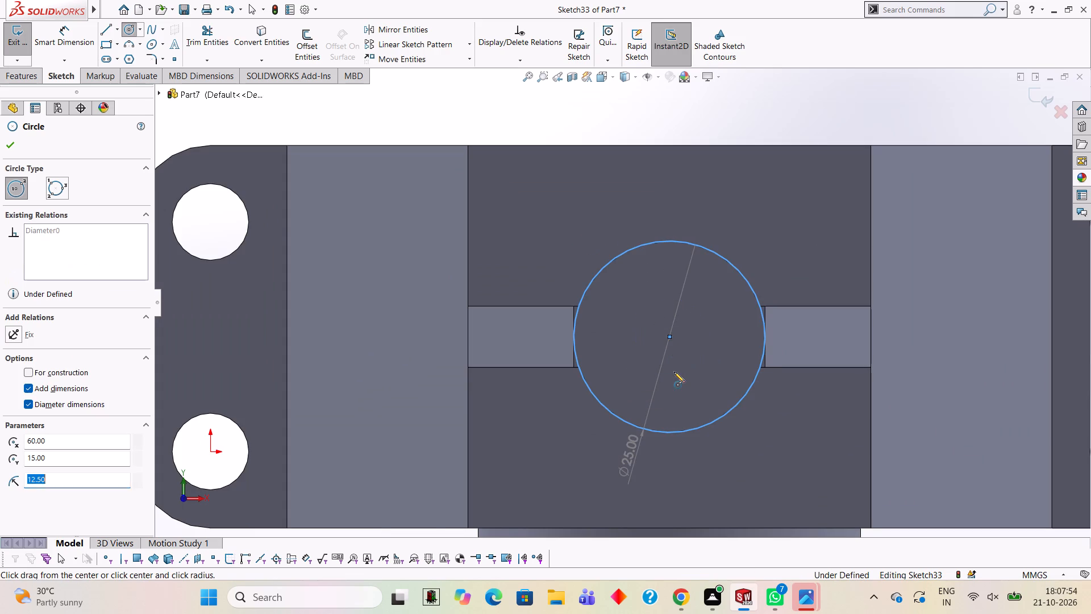
Extrude the circle 5 mm blind upward from the boss's top face, with merged result.
left_click(24, 73)
left_click(24, 49)
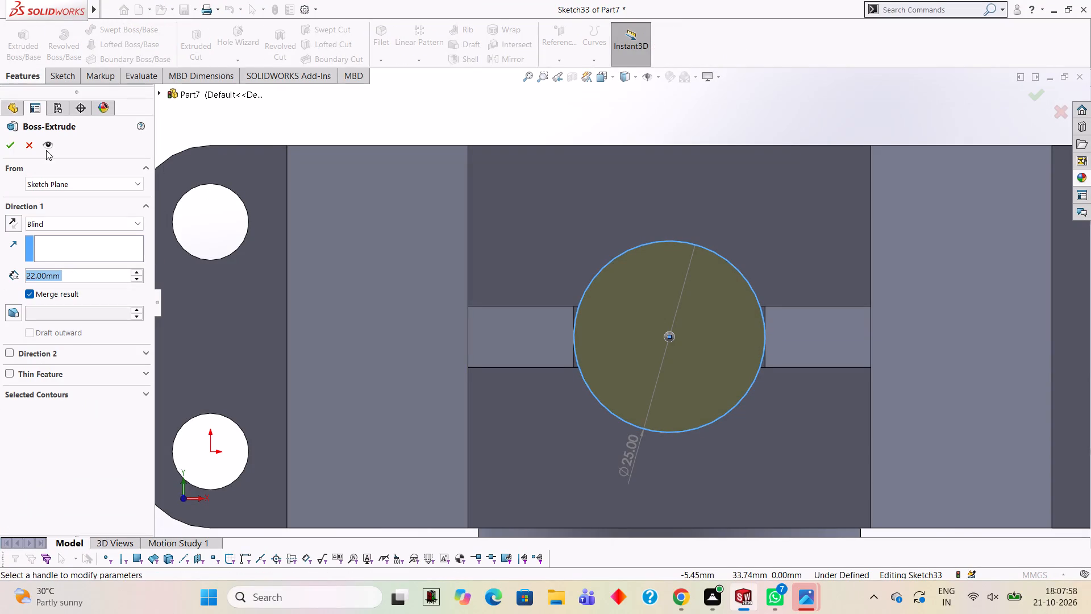
key("5")
key("Return")
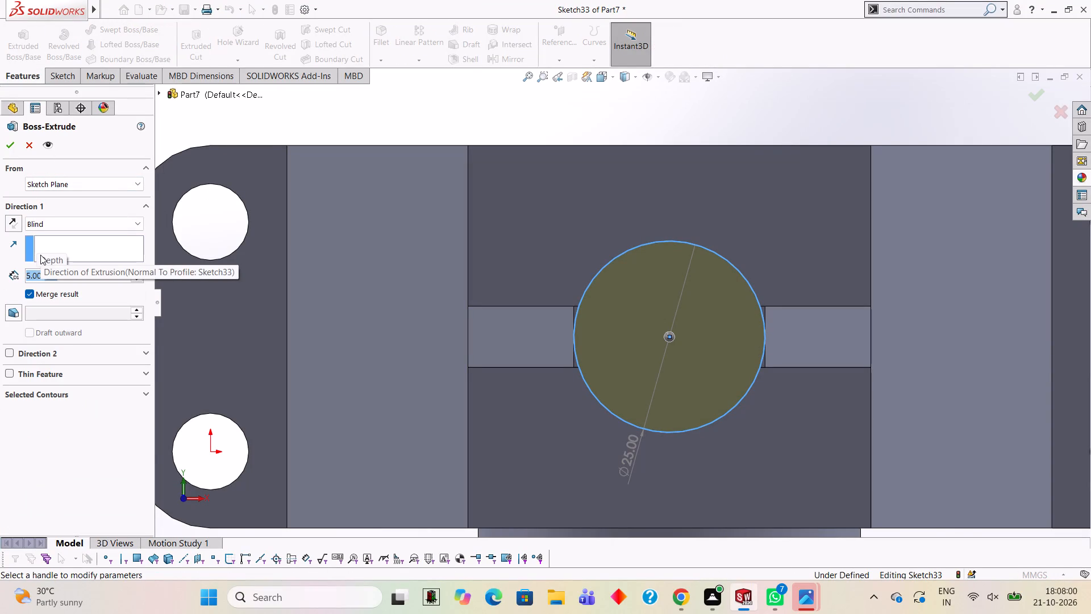
left_click(11, 144)
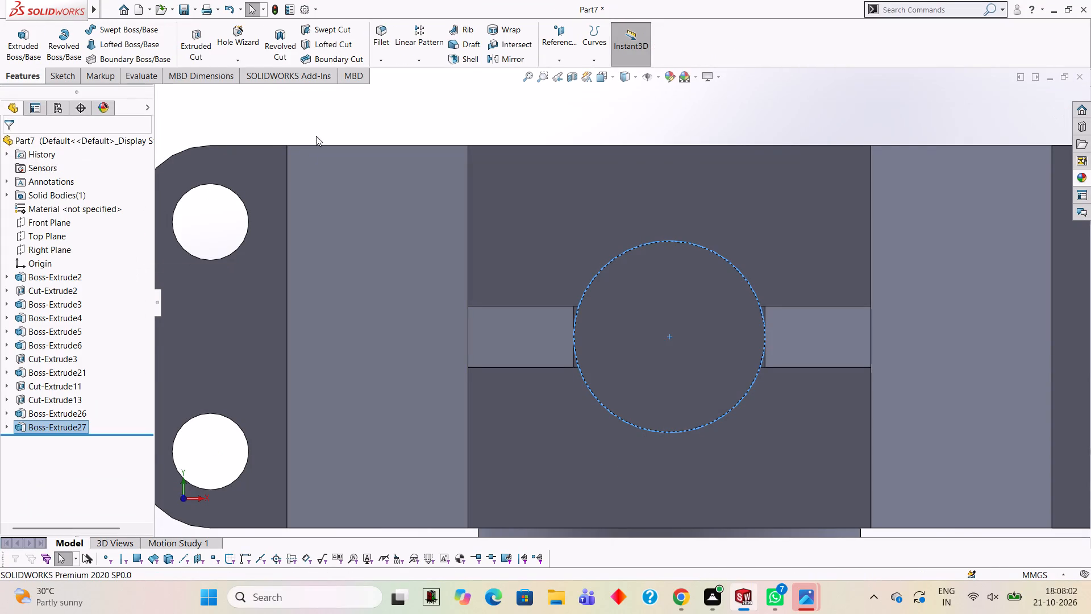
Examine the raised round boss, its rib joints and the whole bracket from several angles.
left_click(327, 127)
scroll(580, 256, "down", 1)
scroll(580, 256, "up", 2)
scroll(672, 370, "down", 1)
middle_click_drag(677, 389, 656, 242)
scroll(656, 243, "up", 1)
scroll(718, 395, "down", 4)
middle_click_drag(739, 393, 751, 337)
scroll(734, 317, "down", 4)
scroll(735, 325, "up", 10)
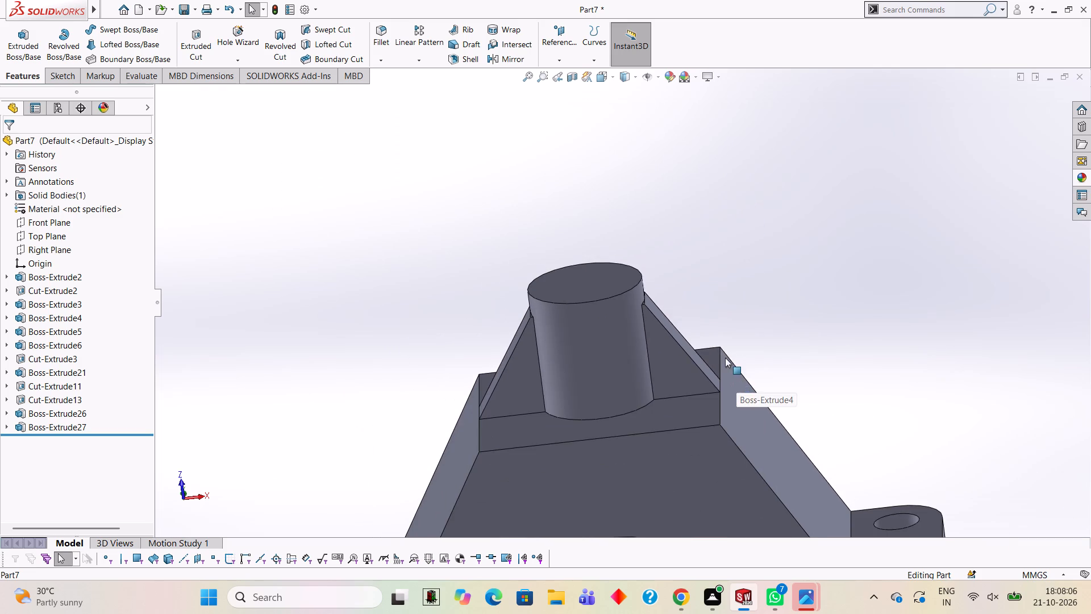
scroll(639, 332, "down", 2)
scroll(639, 331, "up", 5)
middle_click_drag(663, 355, 698, 320)
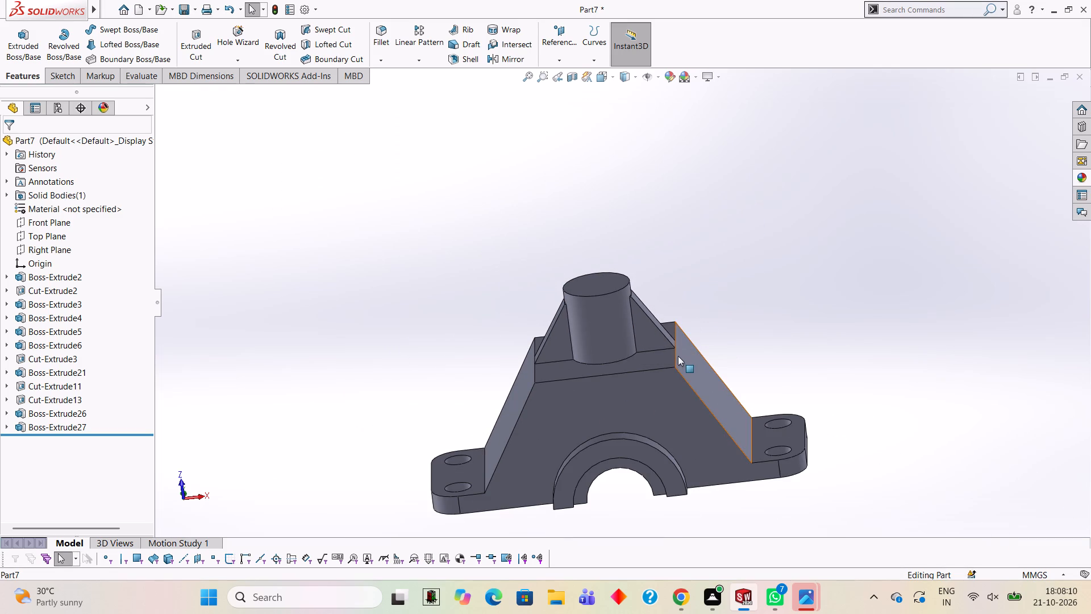
middle_click_drag(617, 336, 622, 379)
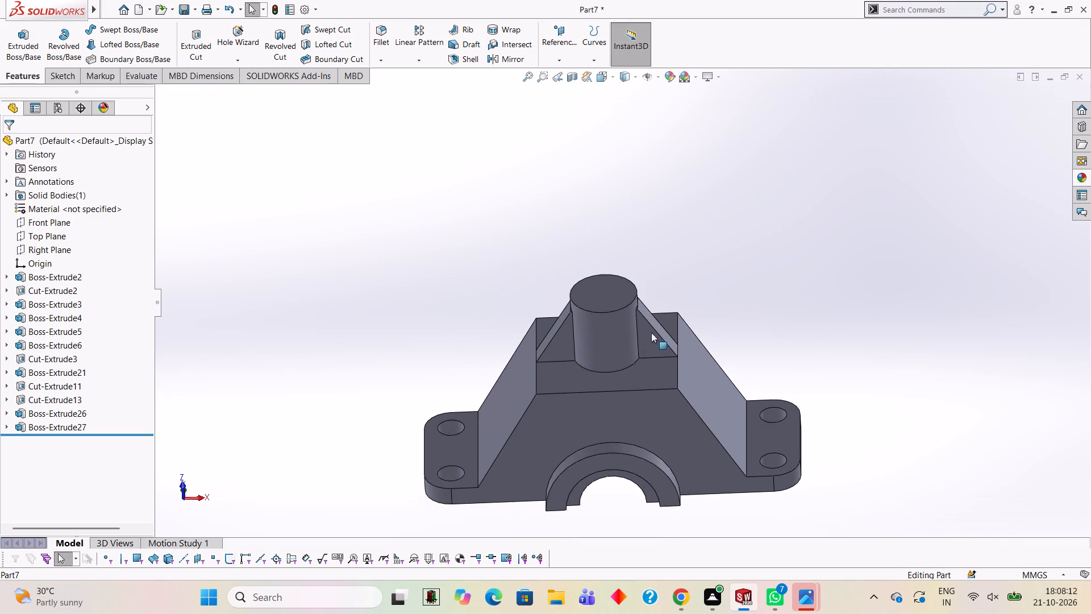
middle_click_drag(773, 366, 744, 367)
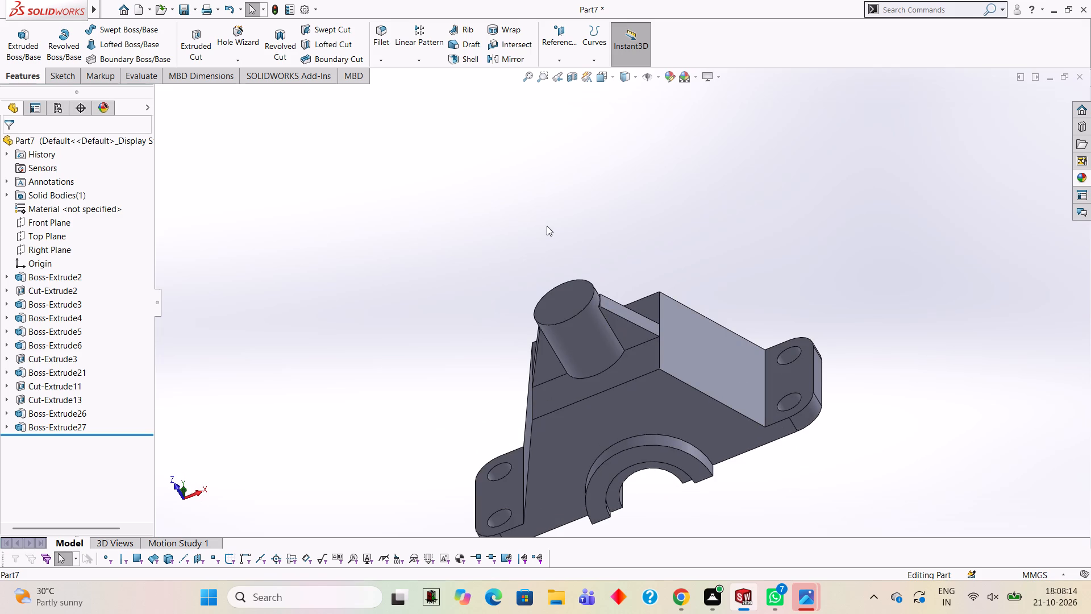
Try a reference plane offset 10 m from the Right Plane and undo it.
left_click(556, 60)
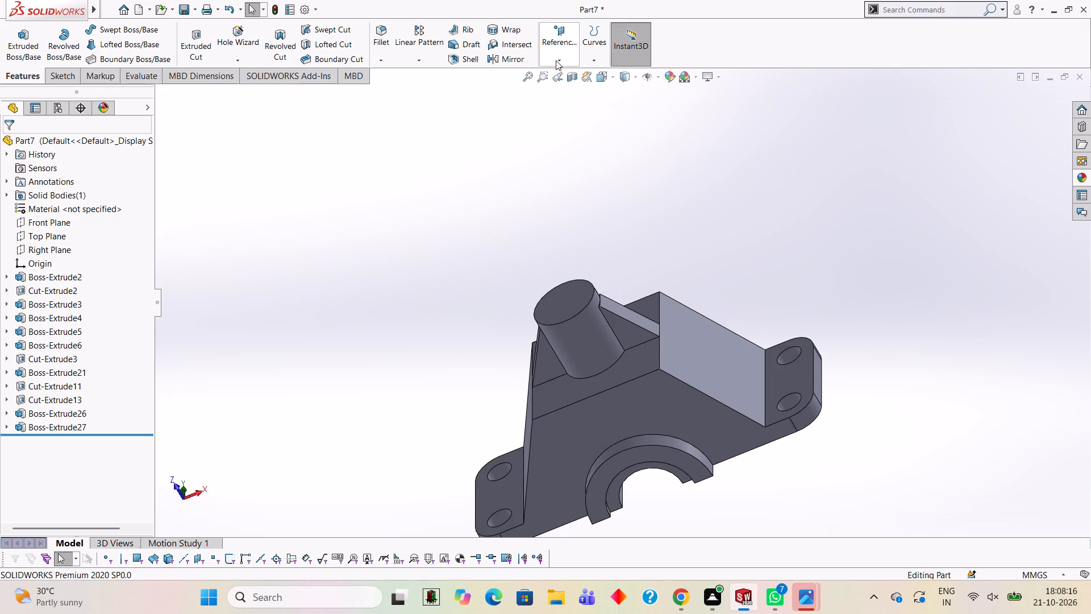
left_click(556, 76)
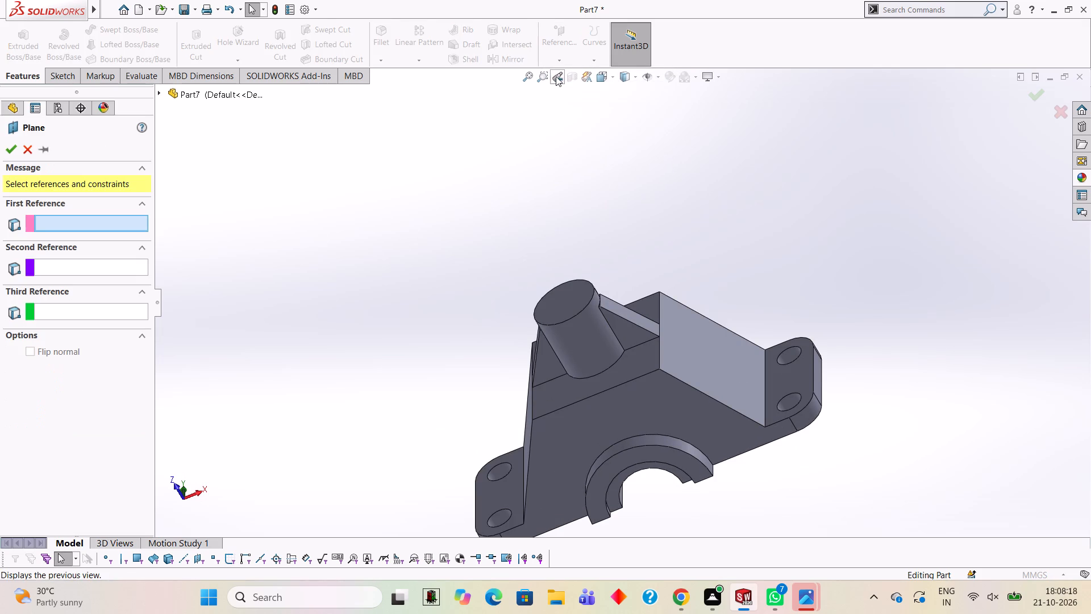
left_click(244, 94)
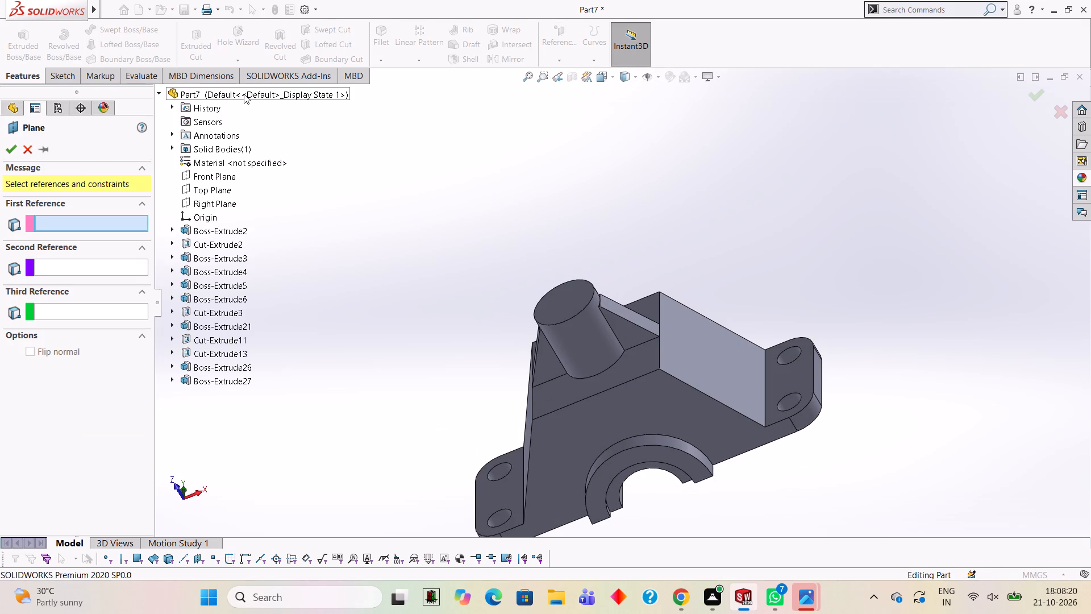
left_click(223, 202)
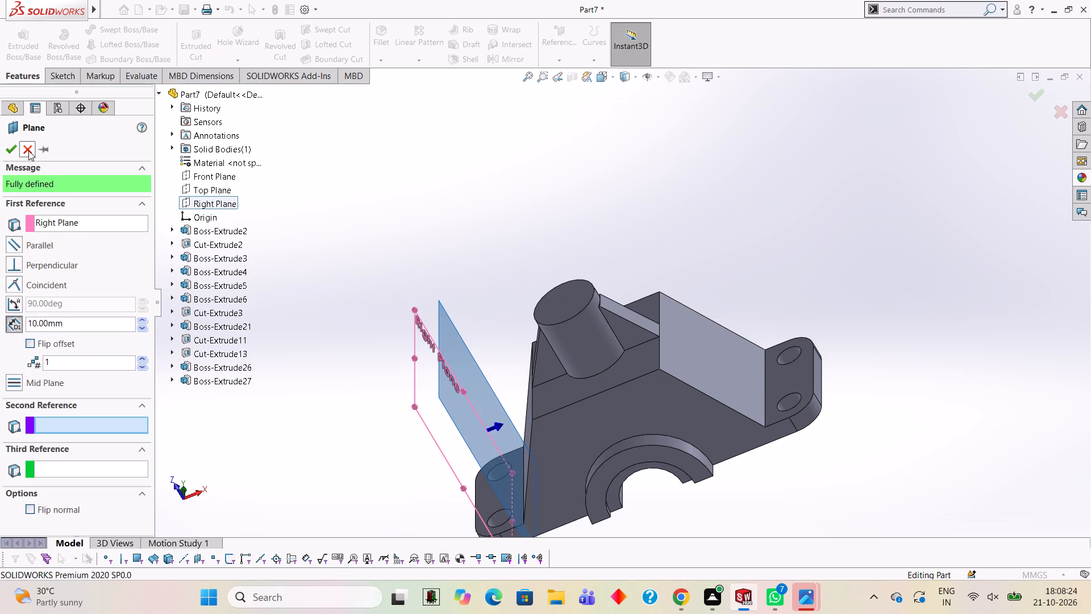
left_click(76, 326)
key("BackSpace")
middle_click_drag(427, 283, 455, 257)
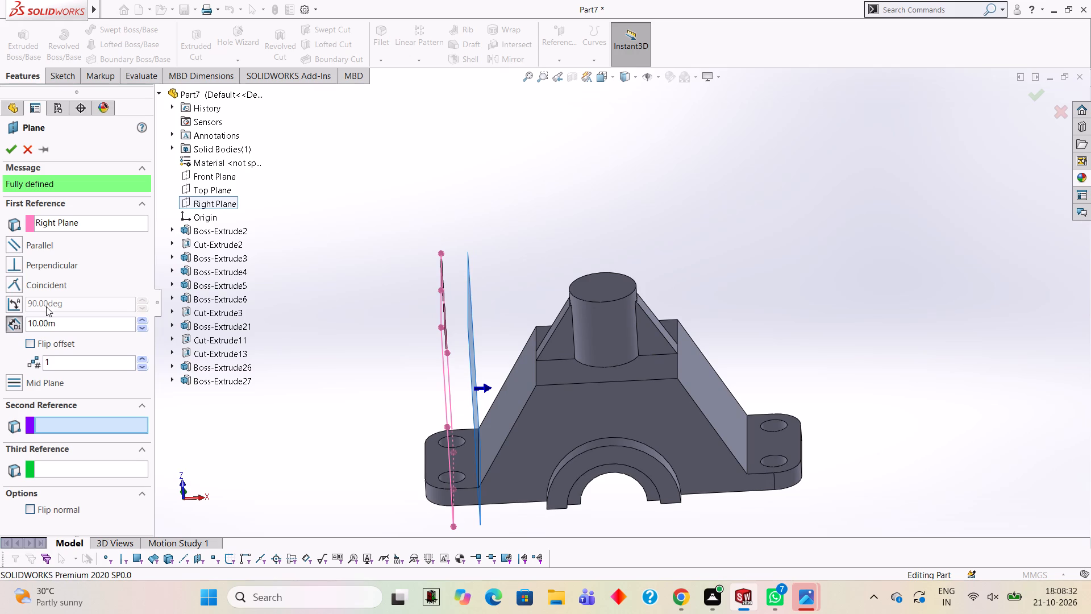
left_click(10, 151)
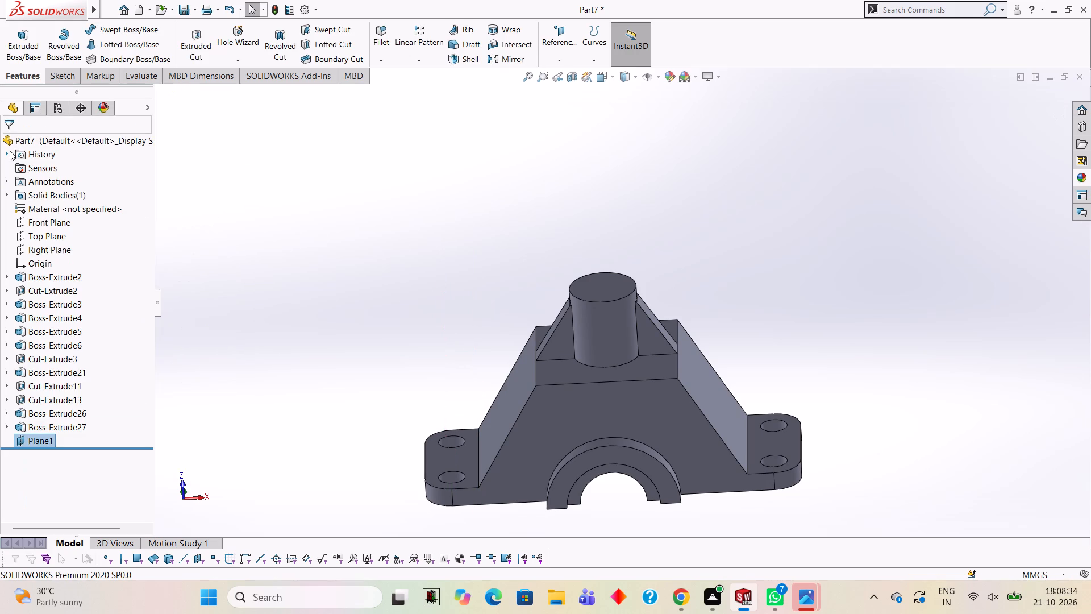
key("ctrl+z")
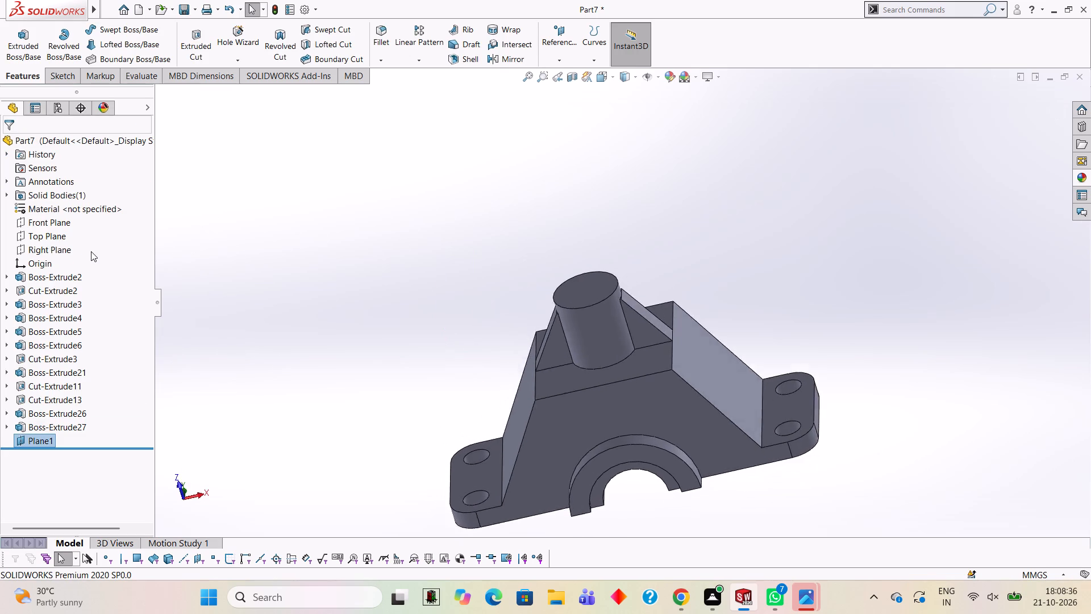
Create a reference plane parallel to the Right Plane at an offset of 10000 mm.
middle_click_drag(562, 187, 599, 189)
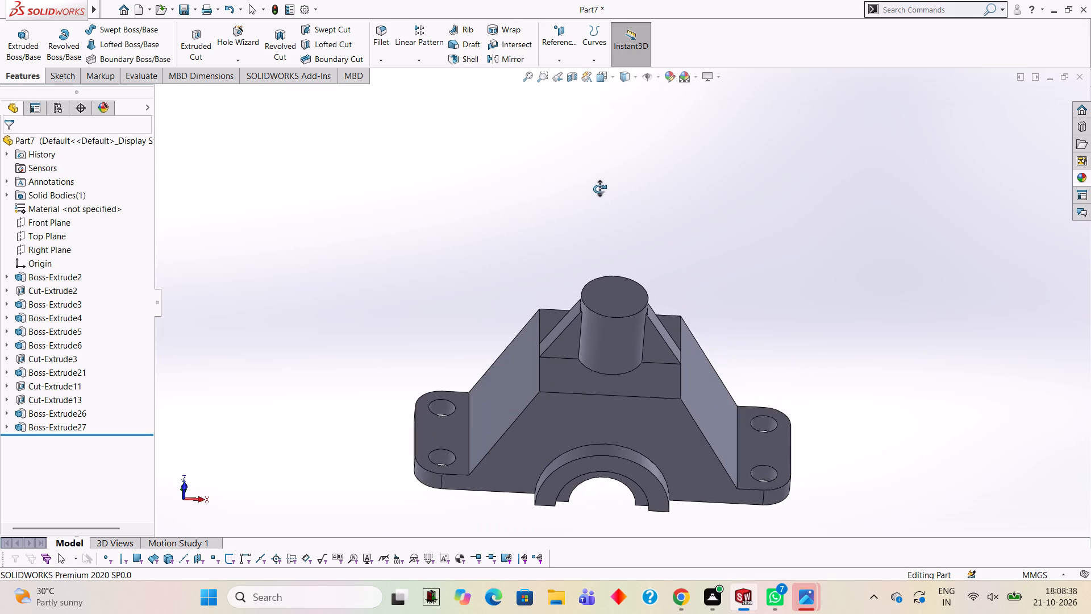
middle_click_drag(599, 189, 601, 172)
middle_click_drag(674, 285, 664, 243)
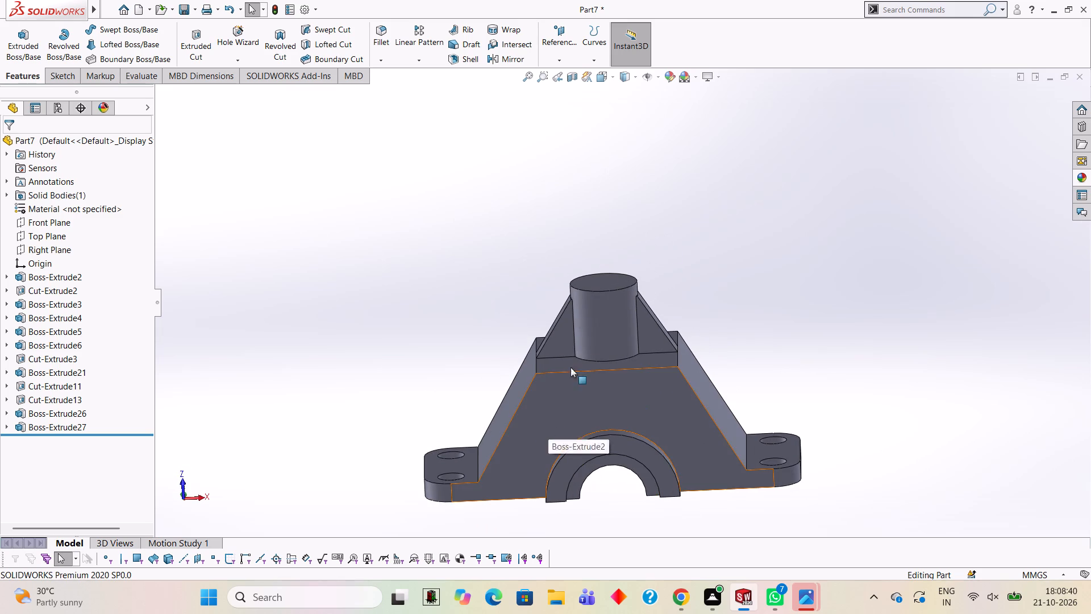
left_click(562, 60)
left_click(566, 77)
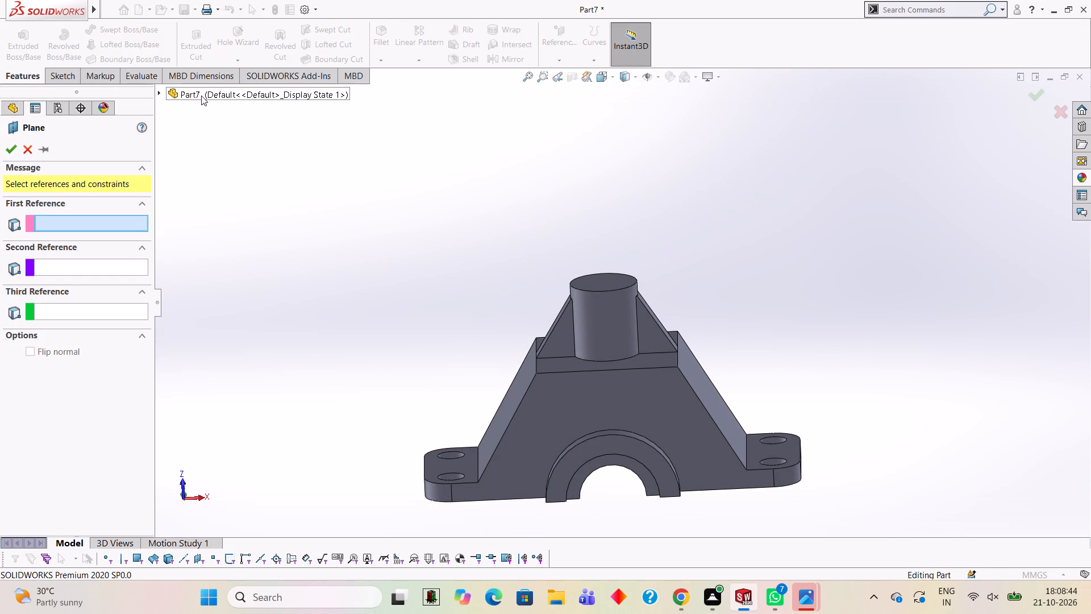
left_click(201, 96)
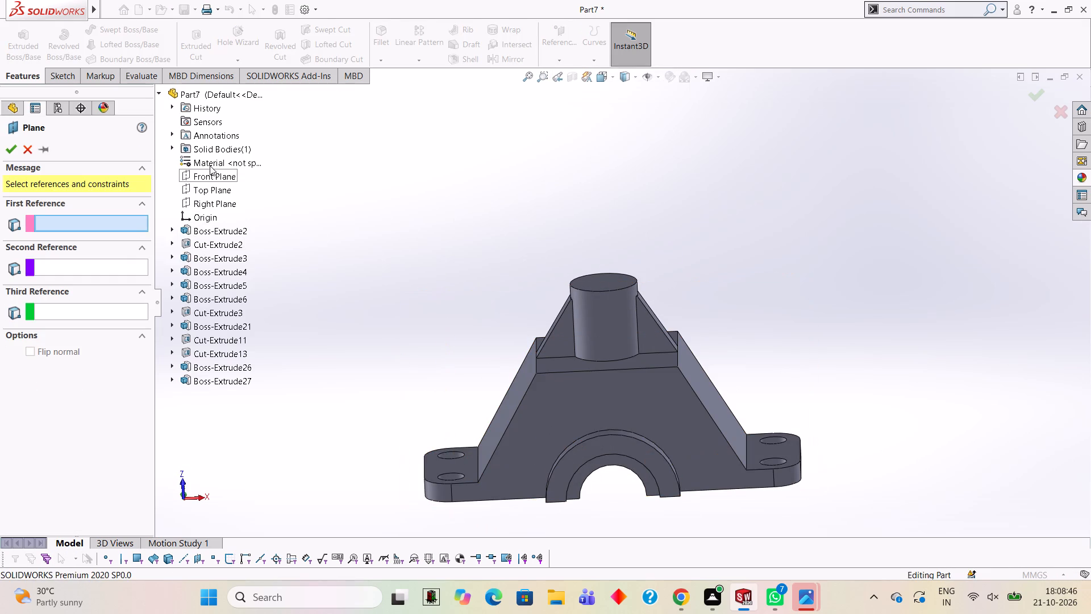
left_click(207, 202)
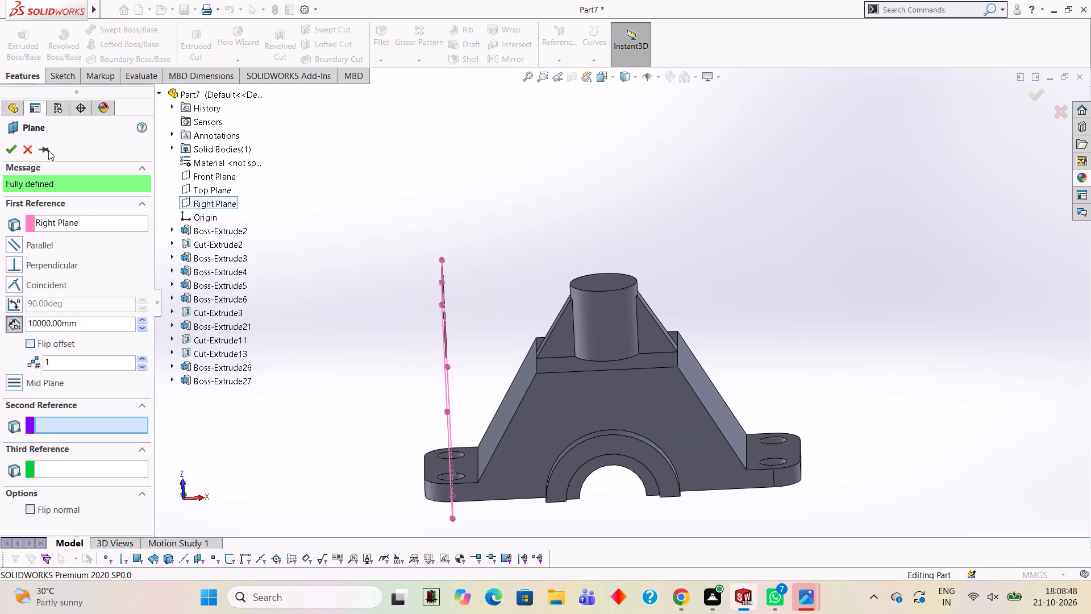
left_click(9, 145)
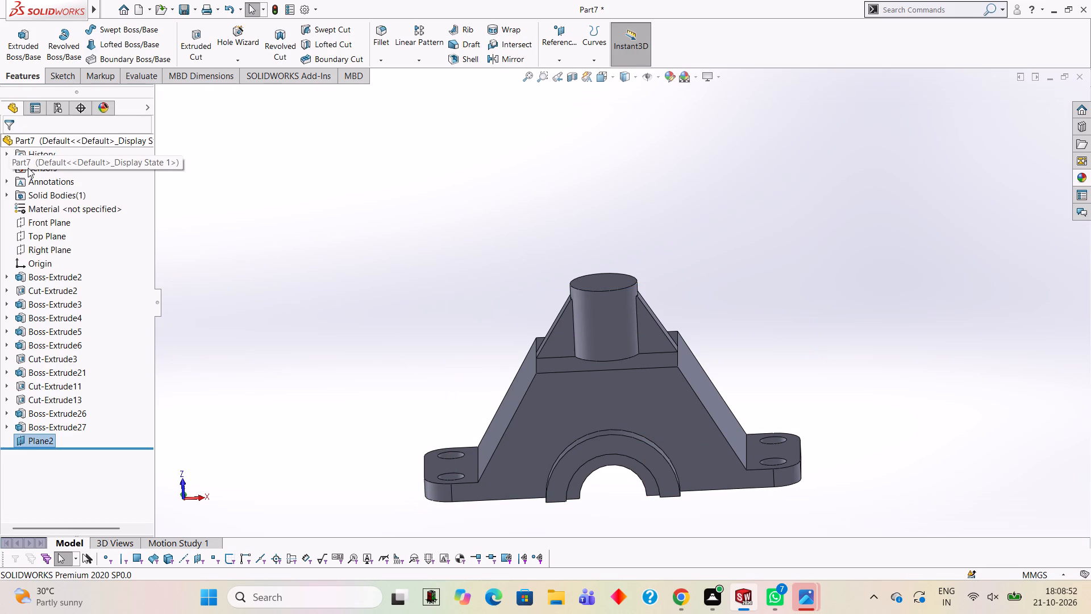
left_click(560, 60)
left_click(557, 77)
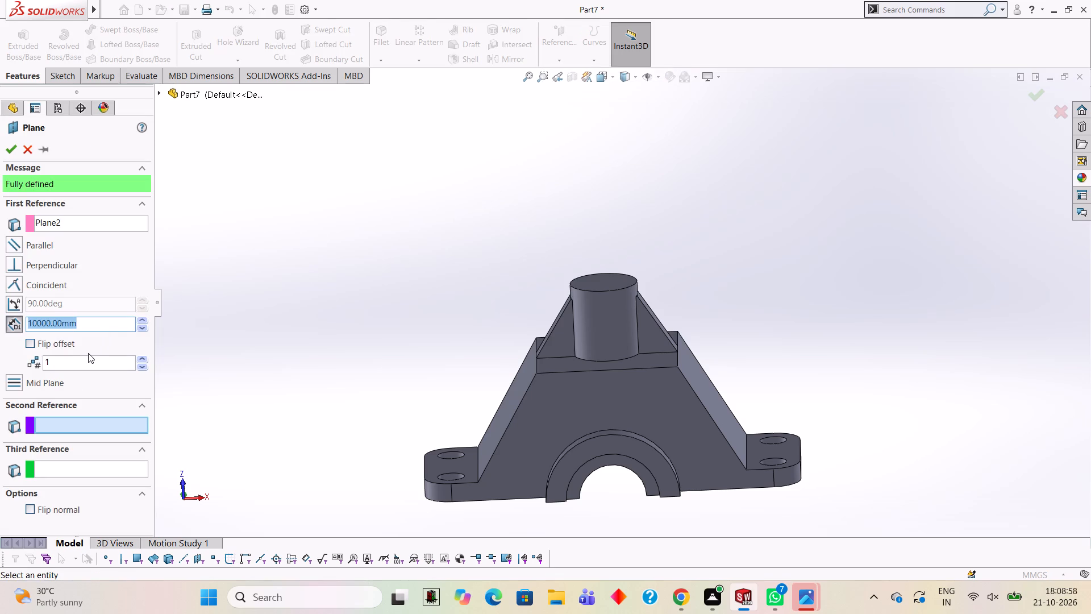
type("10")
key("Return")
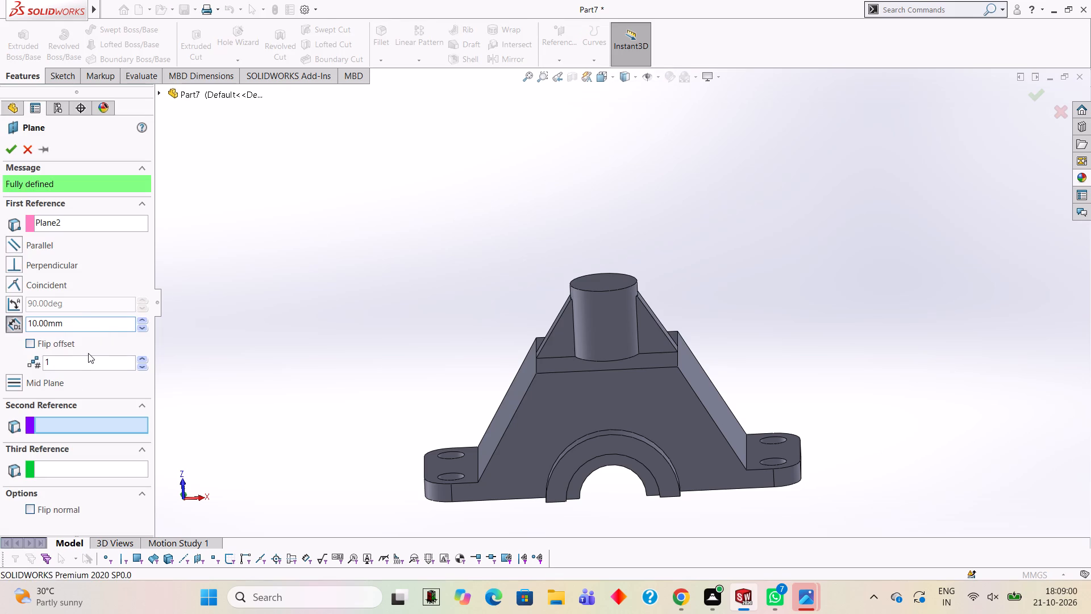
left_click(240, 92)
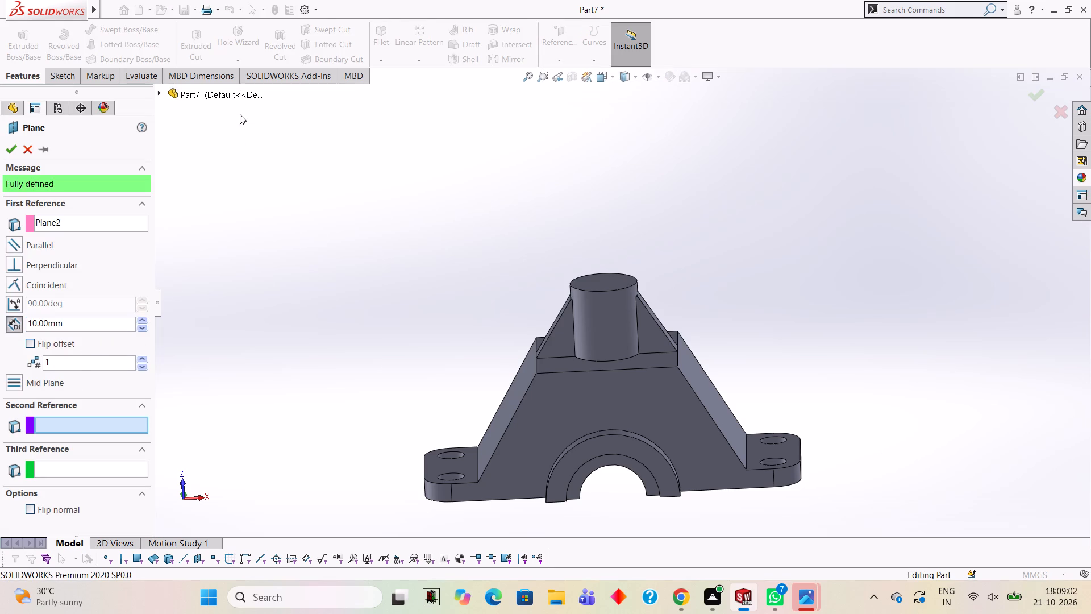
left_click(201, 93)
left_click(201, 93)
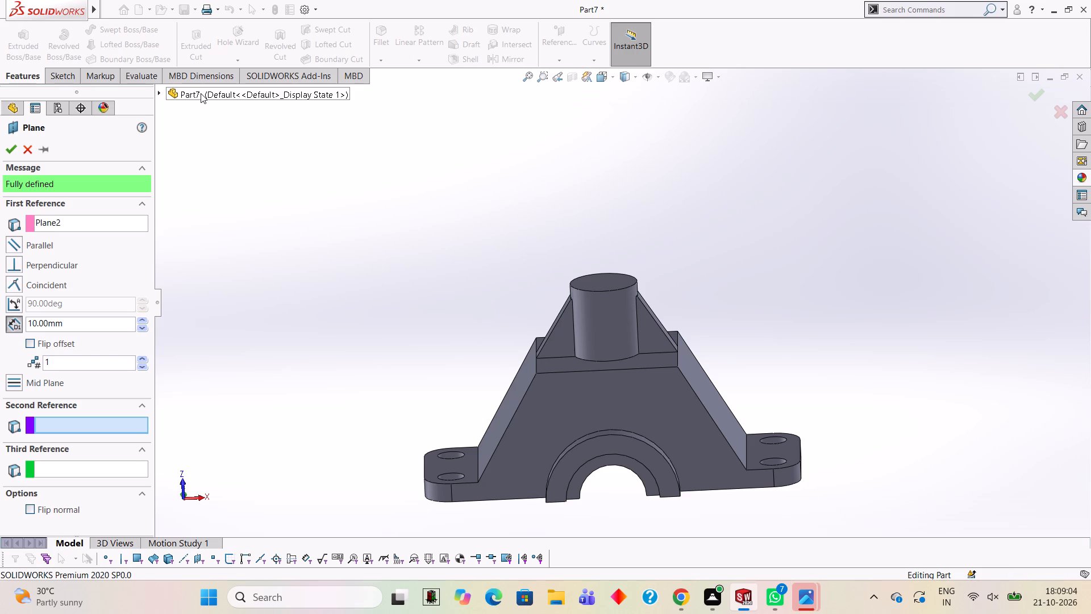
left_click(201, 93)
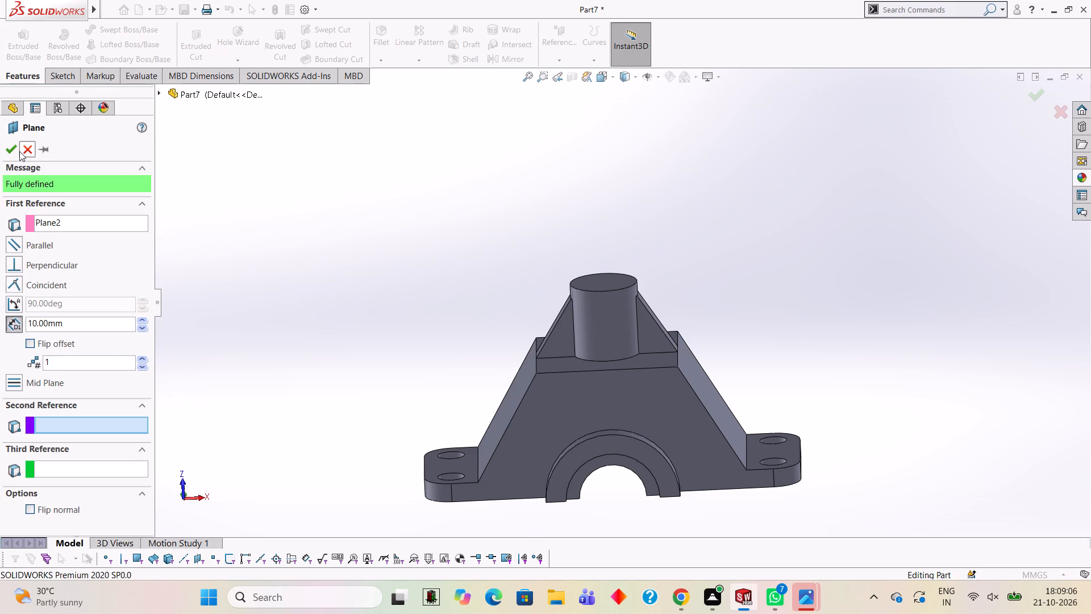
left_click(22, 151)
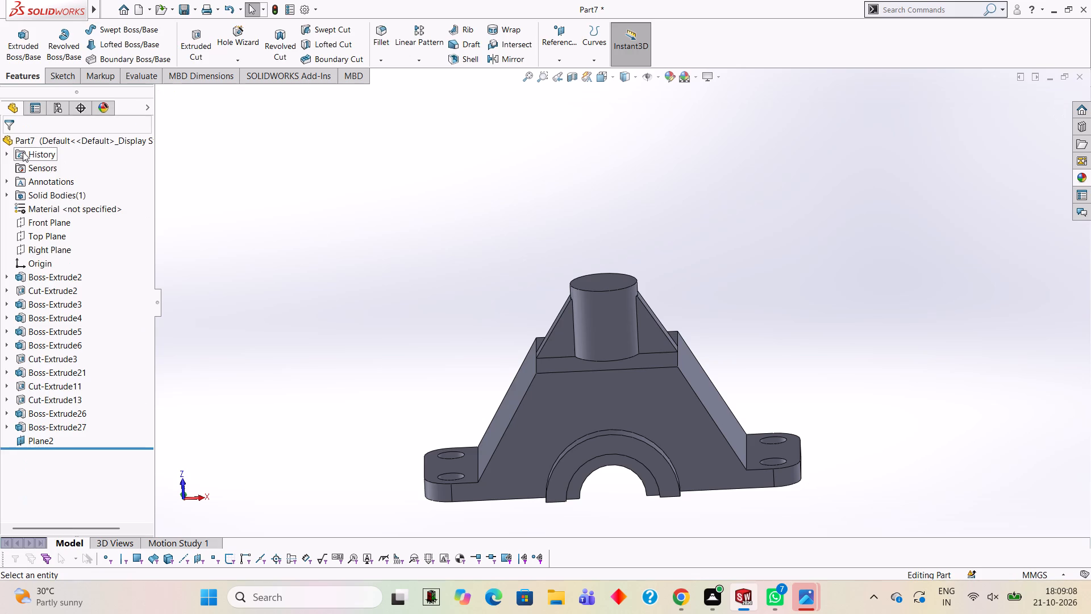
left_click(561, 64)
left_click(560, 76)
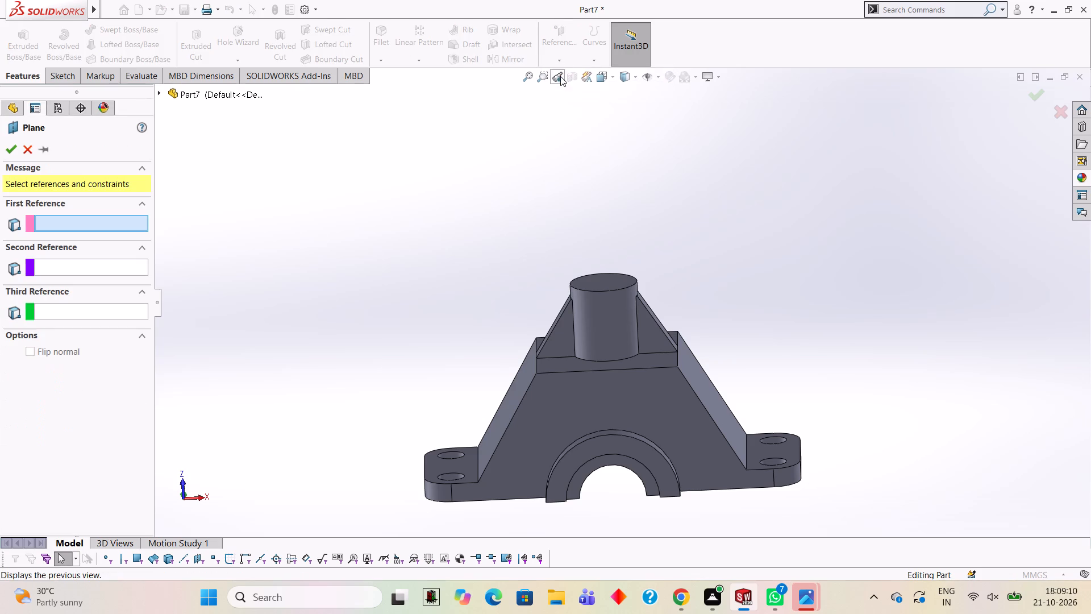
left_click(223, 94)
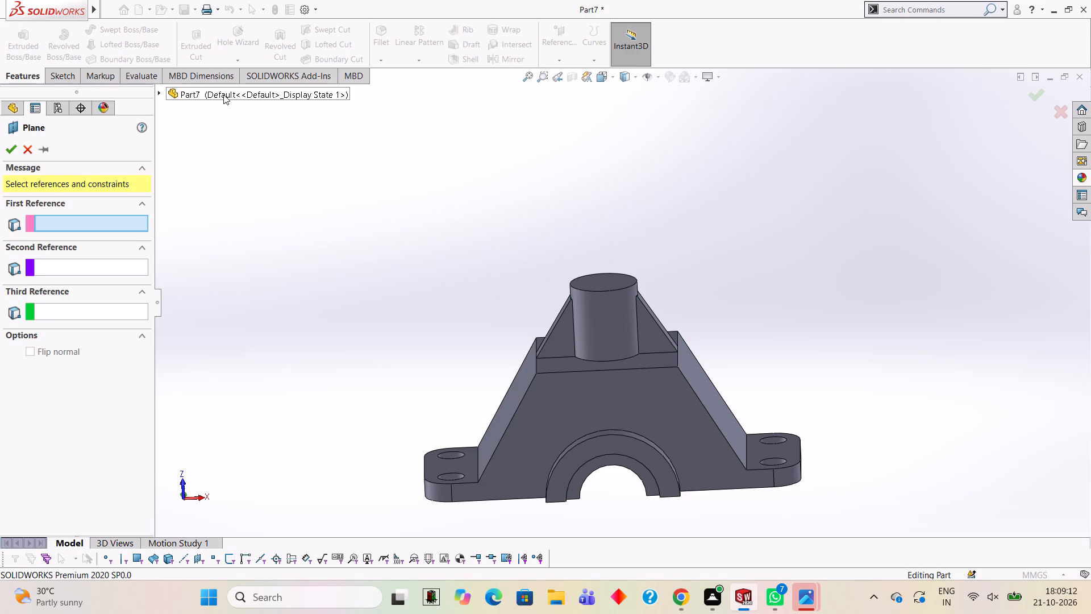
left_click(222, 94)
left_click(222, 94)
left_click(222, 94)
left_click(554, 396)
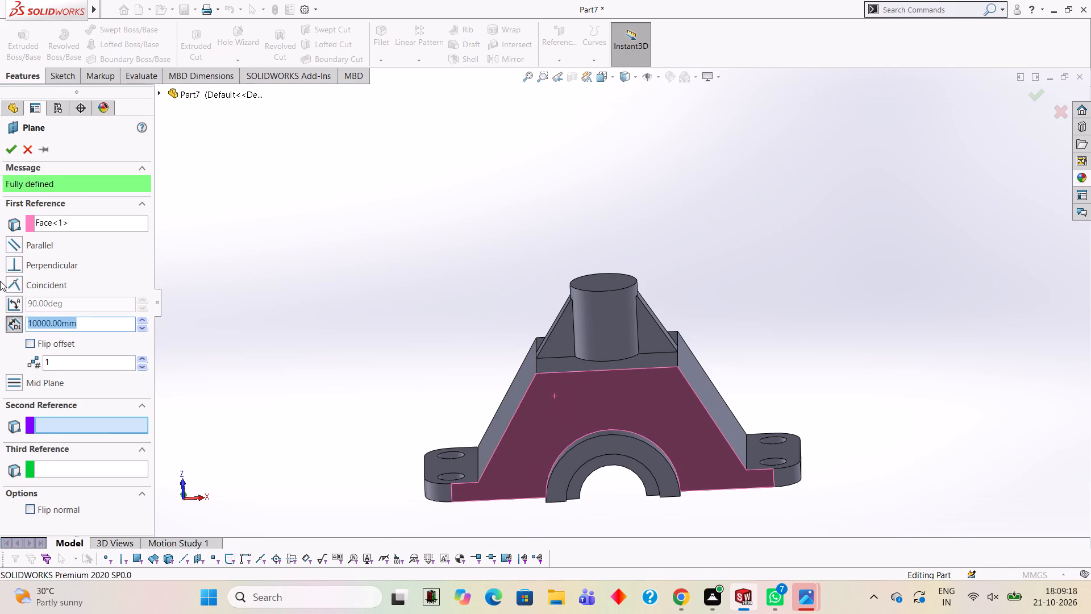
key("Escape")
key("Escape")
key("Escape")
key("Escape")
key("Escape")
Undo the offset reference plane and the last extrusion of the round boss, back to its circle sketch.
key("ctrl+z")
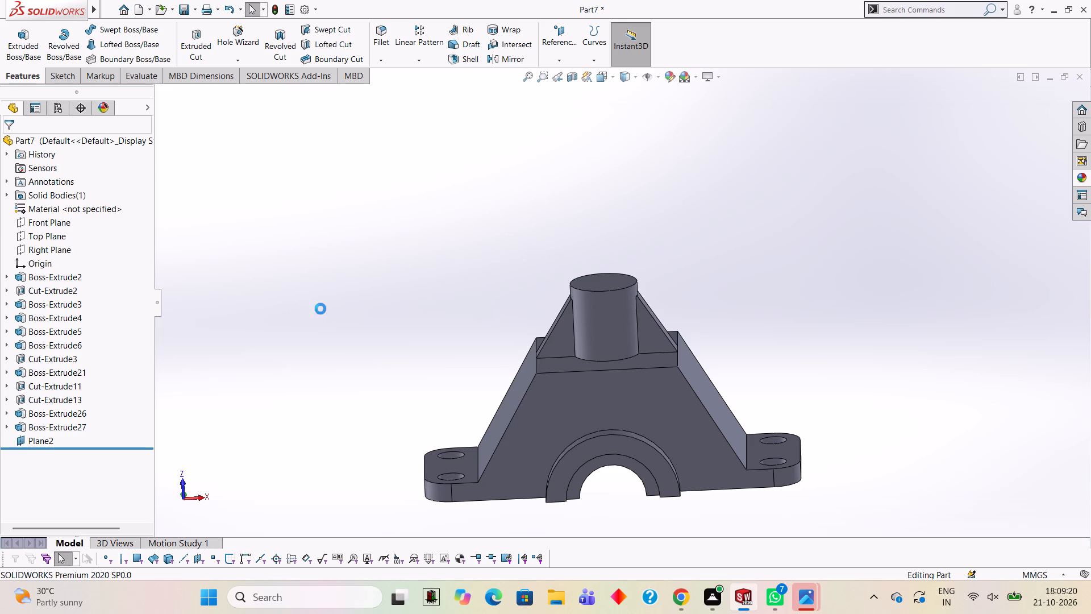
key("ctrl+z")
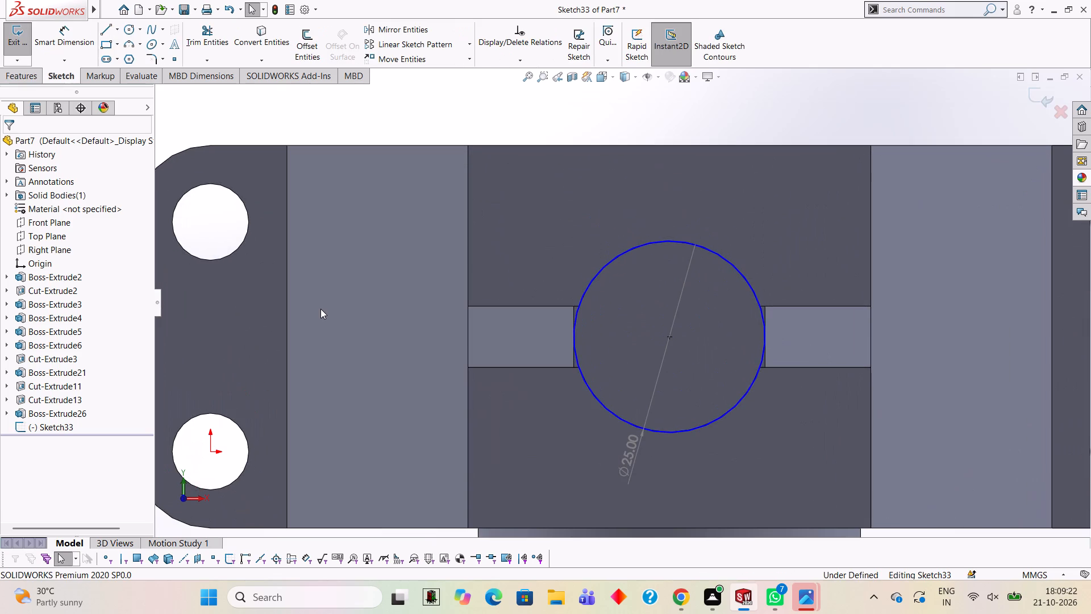
Extrude the 25 mm circle on the round boss 5 mm blind again, with merged result.
left_click(19, 76)
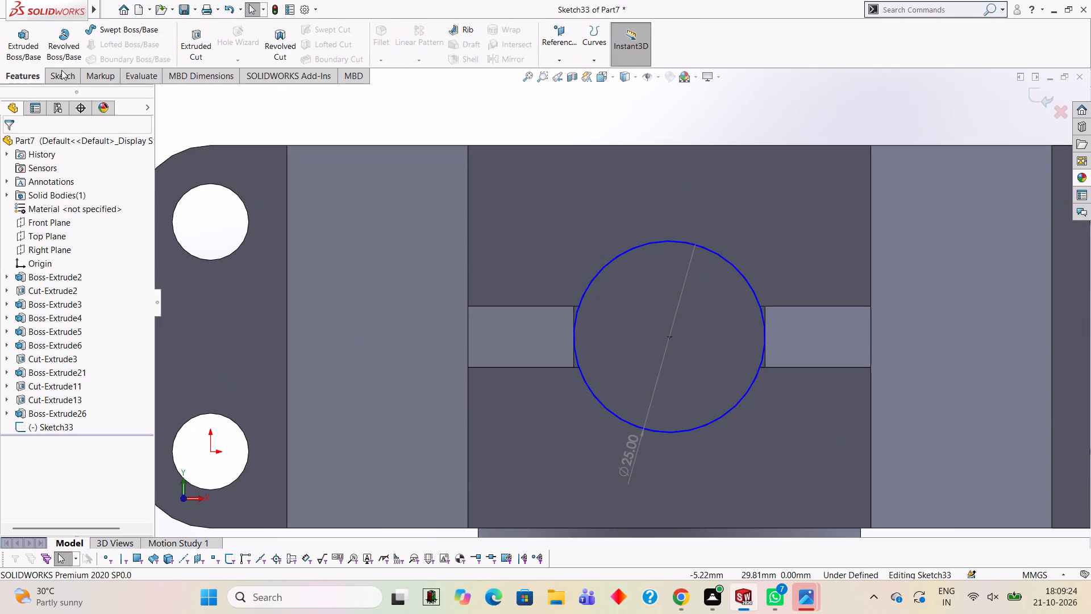
left_click(40, 41)
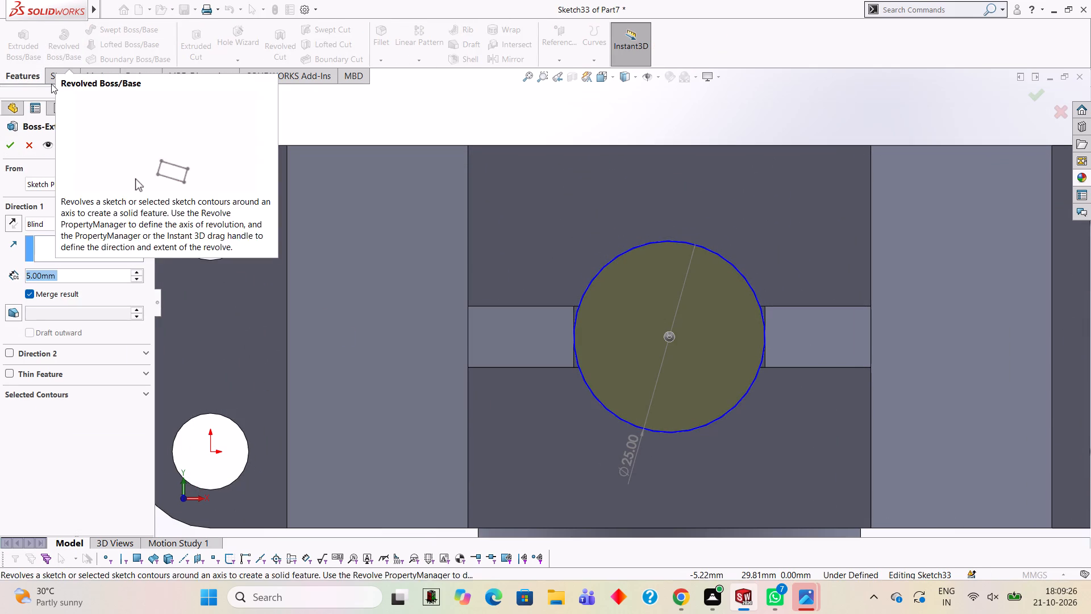
left_click(14, 147)
left_click(270, 125)
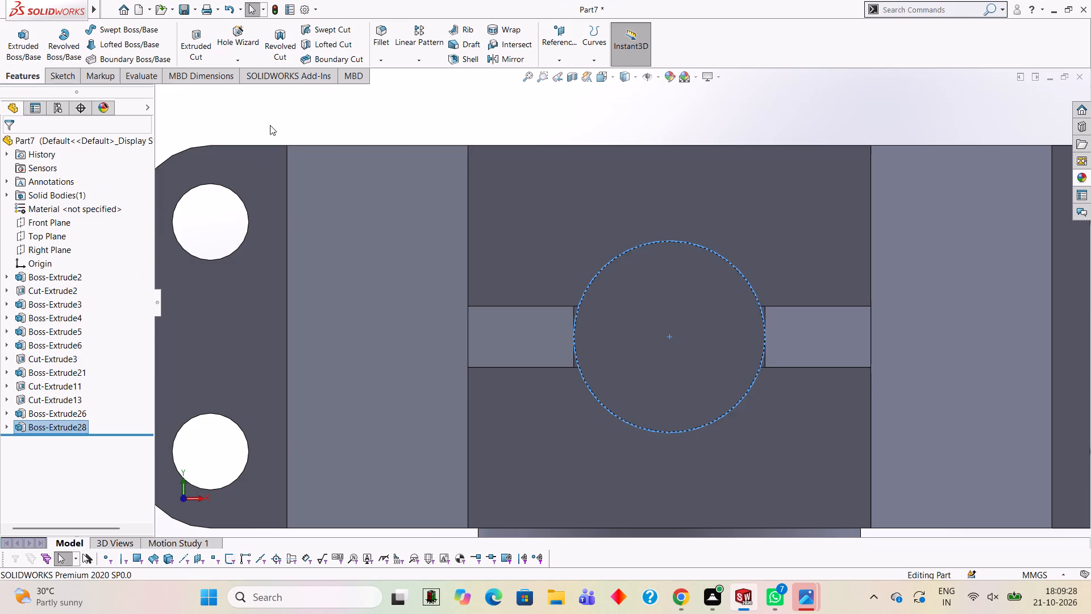
Create a reference plane parallel to the Right Plane at an offset of 10 mm.
scroll(585, 259, "up", 3)
scroll(742, 356, "down", 1)
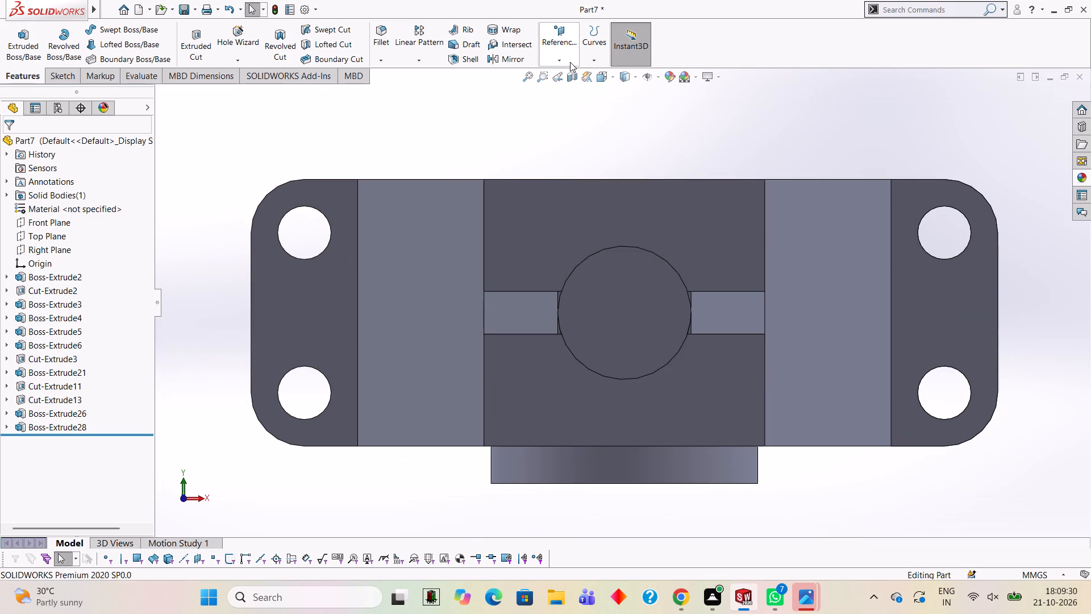
middle_click_drag(657, 394, 659, 211)
scroll(662, 312, "up", 3)
middle_click_drag(673, 335, 671, 320)
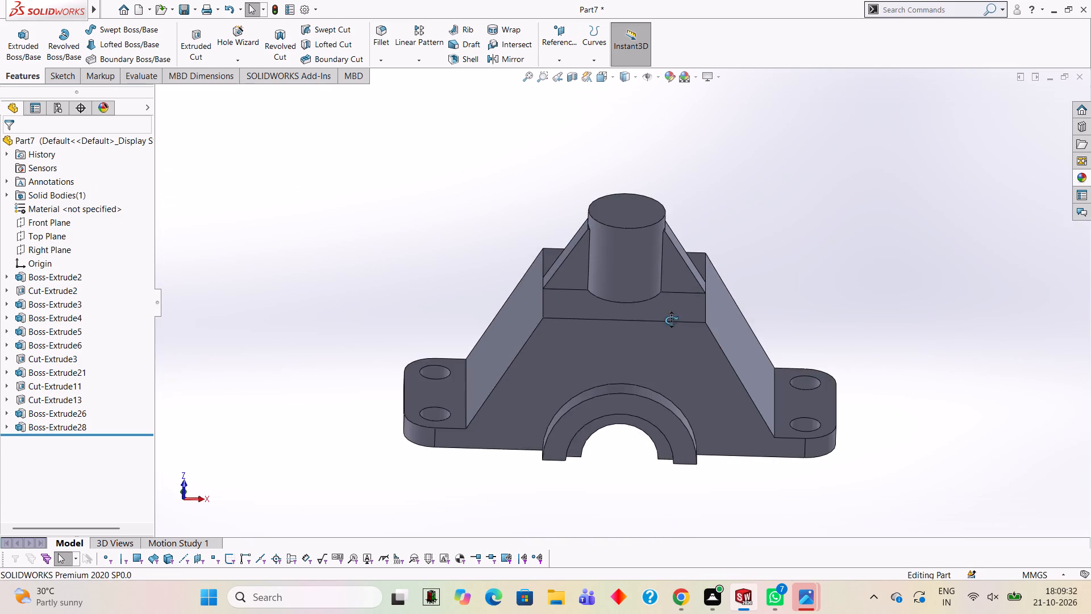
middle_click_drag(671, 320, 670, 252)
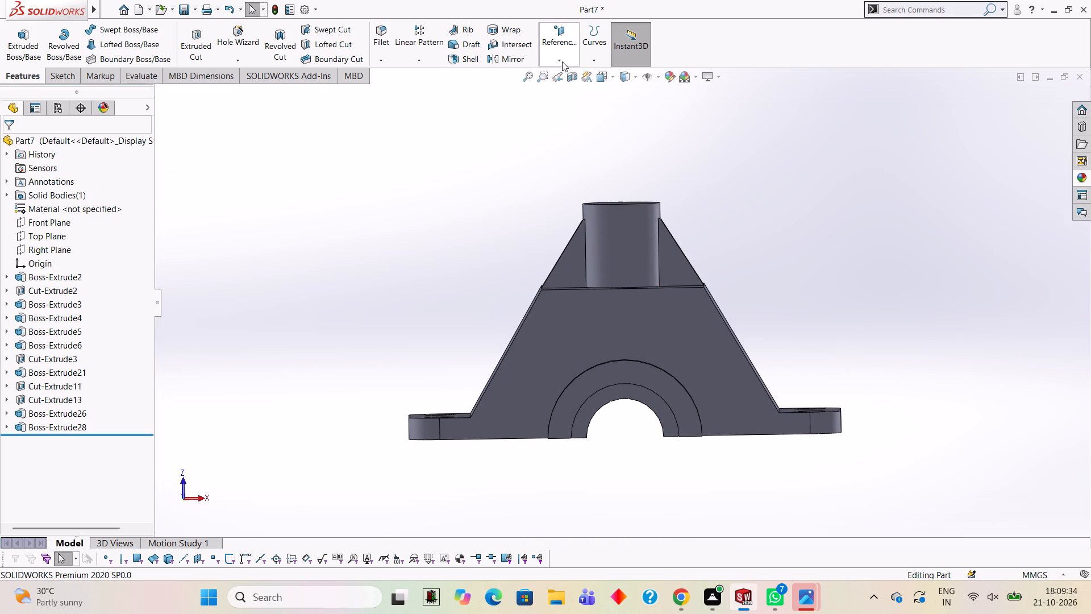
left_click(562, 57)
left_click(564, 72)
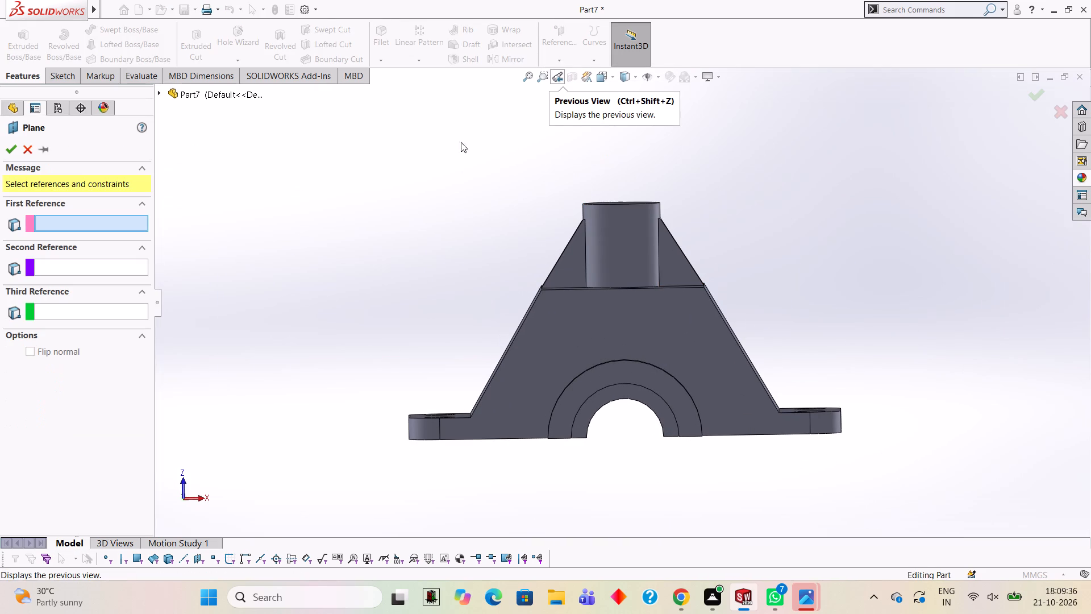
left_click(222, 98)
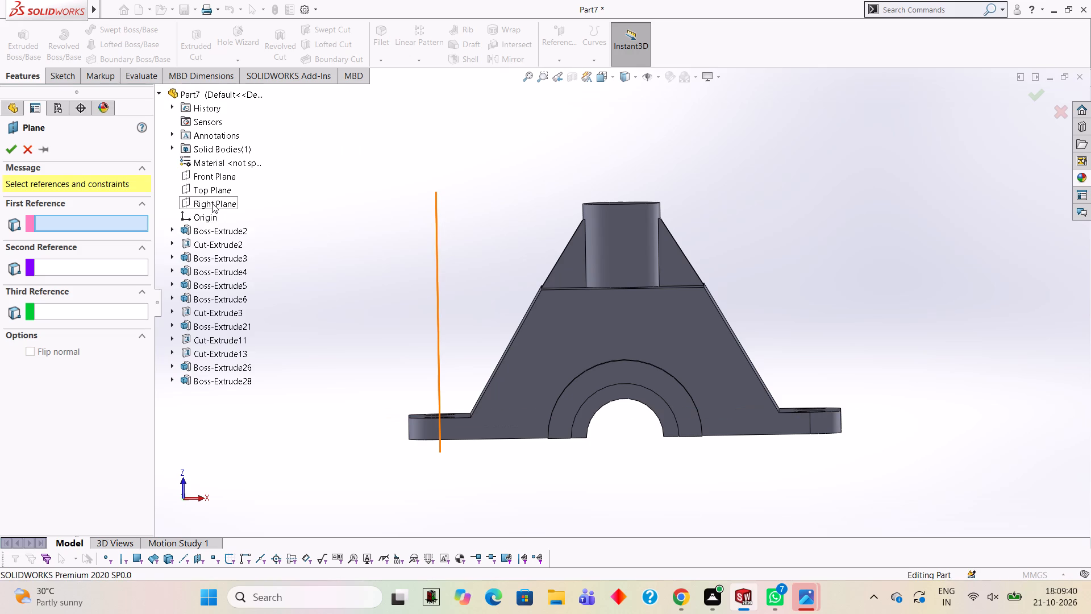
left_click(212, 203)
middle_click_drag(425, 226, 465, 295)
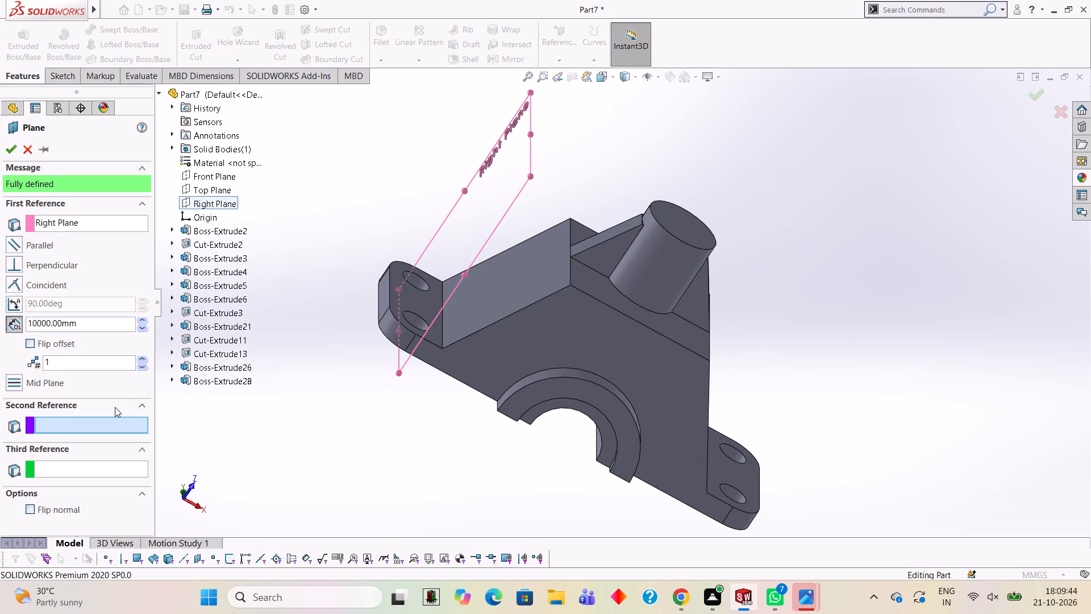
left_click(89, 324)
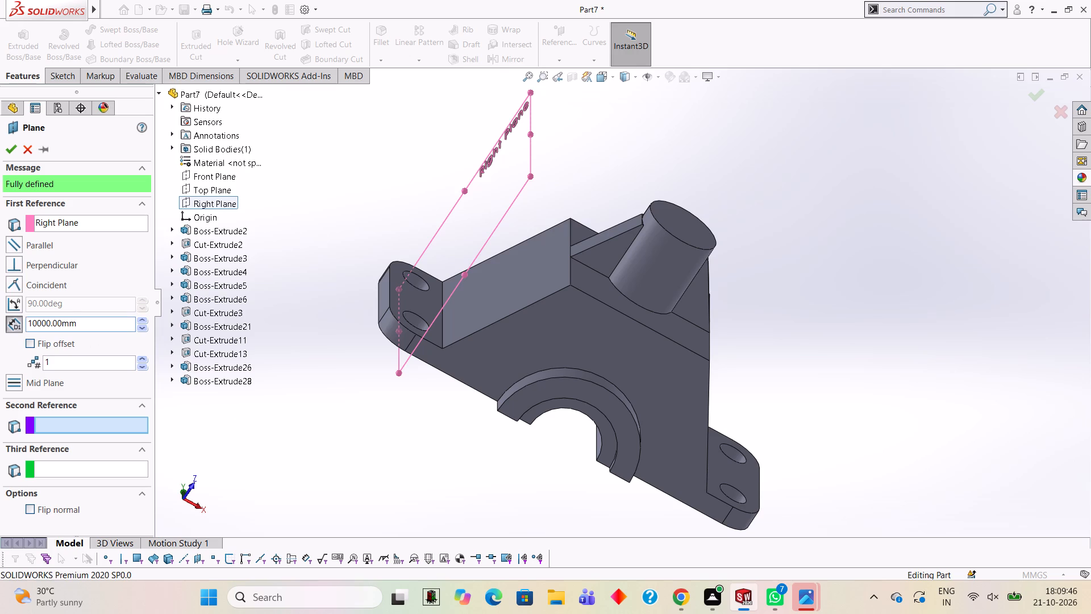
key("BackSpace")
key("BackSpace")
key("BackSpace")
key("BackSpace")
key("BackSpace")
key("BackSpace")
key("BackSpace")
key("BackSpace")
key("Return")
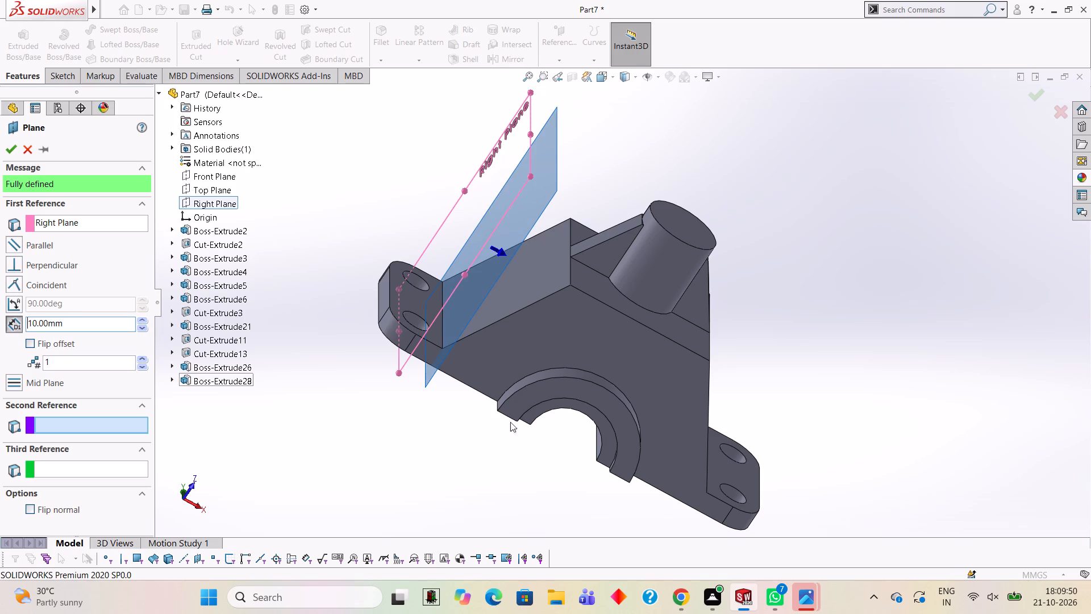
middle_click_drag(508, 391, 475, 324)
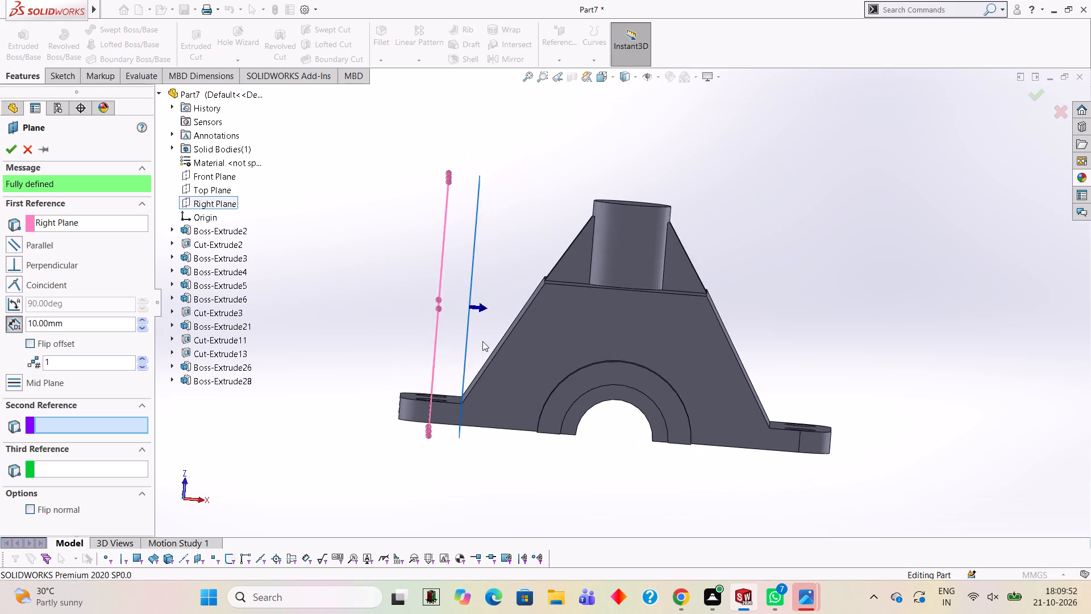
scroll(480, 406, "down", 6)
scroll(509, 293, "down", 3)
scroll(563, 338, "down", 6)
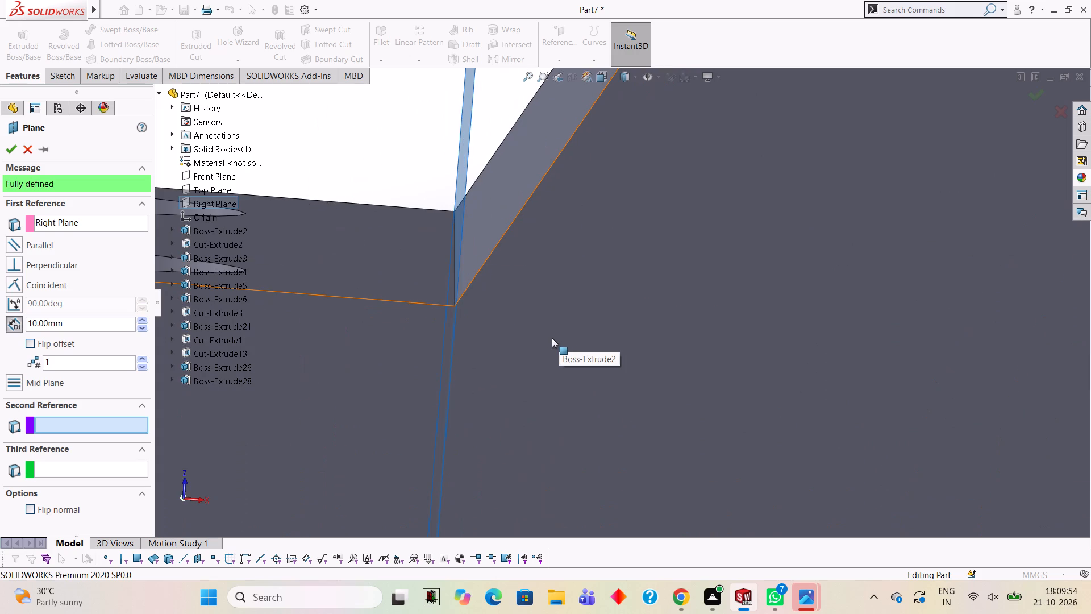
scroll(551, 343, "up", 15)
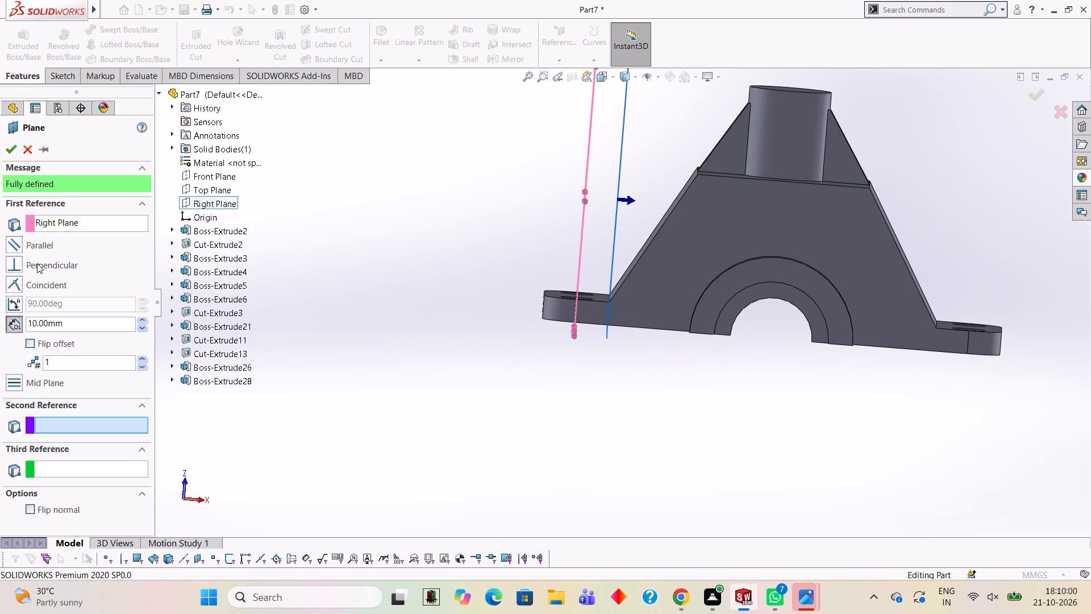
left_click(9, 146)
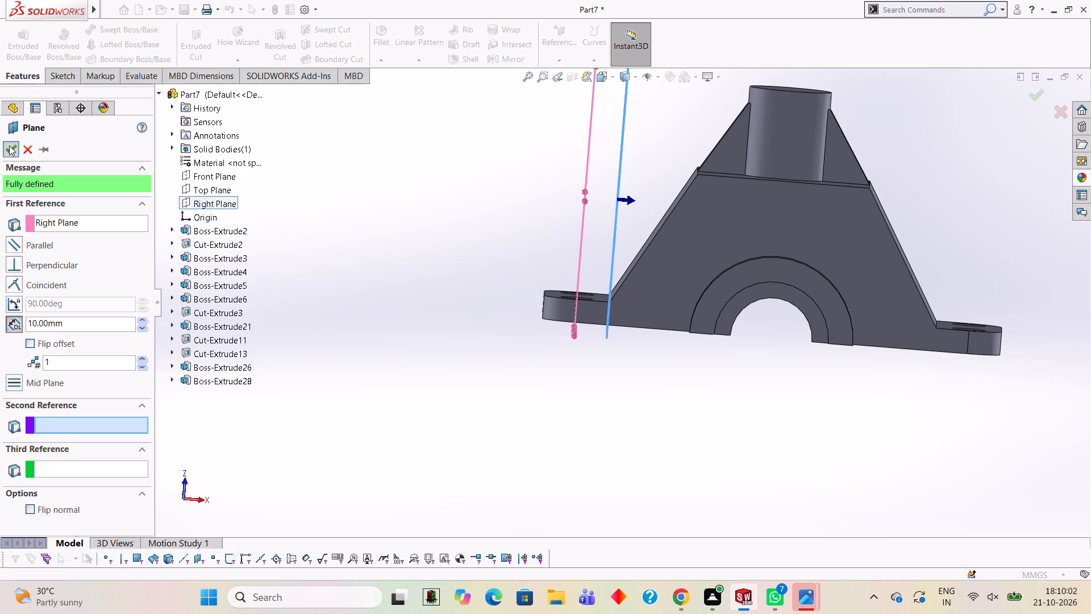
On the new offset plane, sketch a 40 mm horizontal line from the midpoint of the base plate's bottom edge toward the round boss.
middle_click_drag(293, 202, 337, 256)
scroll(354, 254, "up", 3)
middle_click_drag(587, 218, 601, 301)
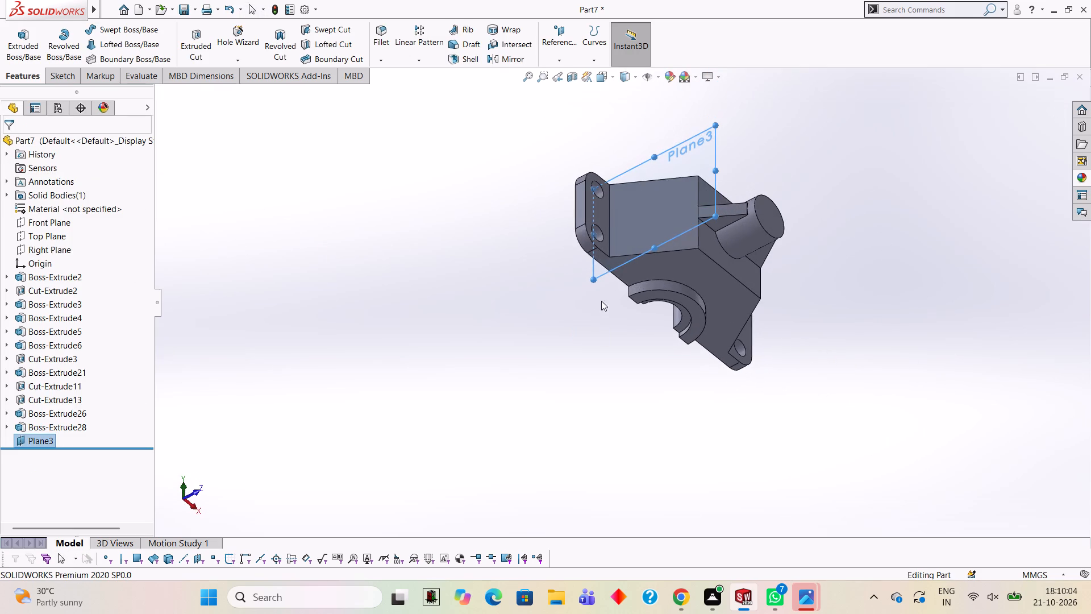
left_click(698, 151)
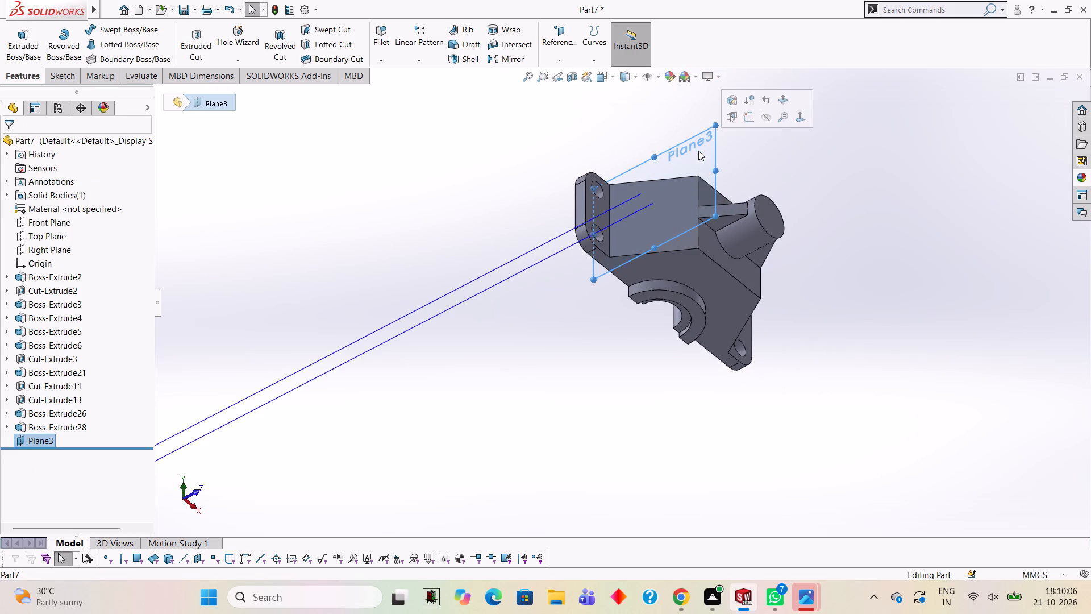
left_click(749, 118)
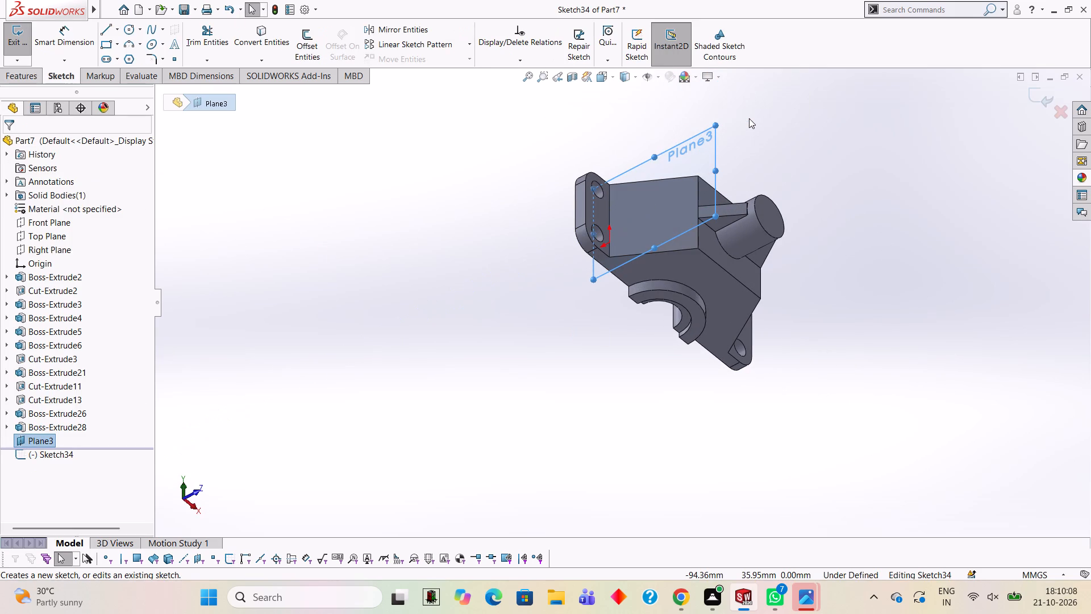
key("ctrl+8")
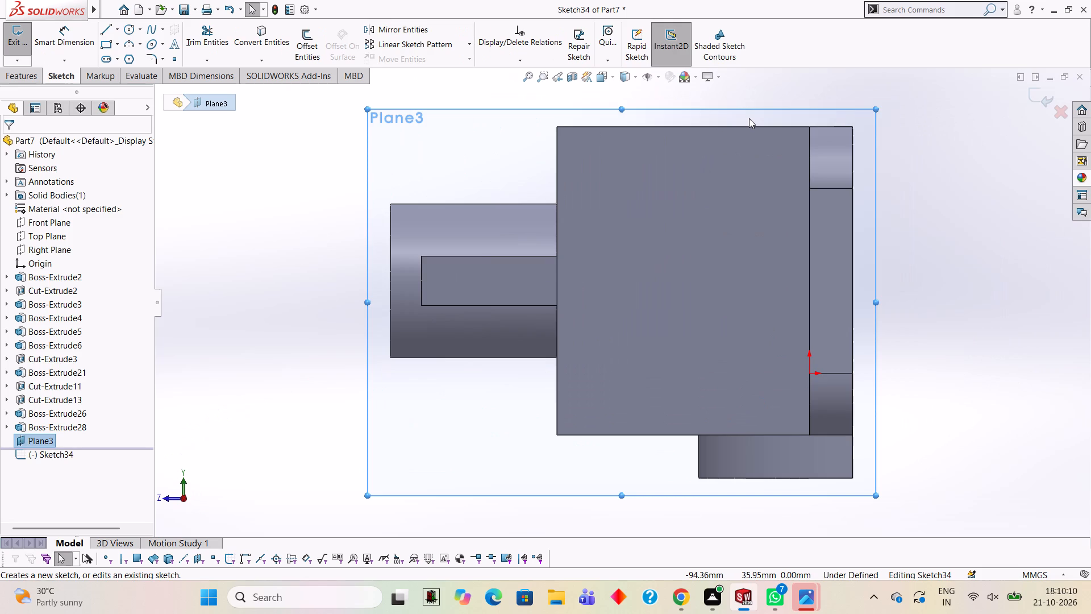
key("ctrl+8")
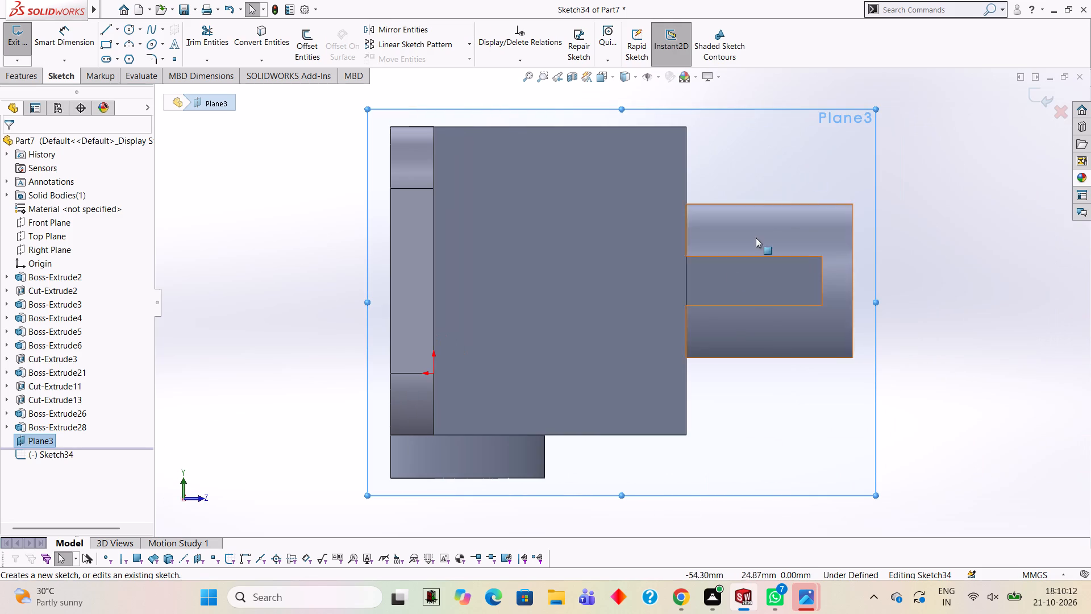
middle_click_drag(790, 273, 777, 282)
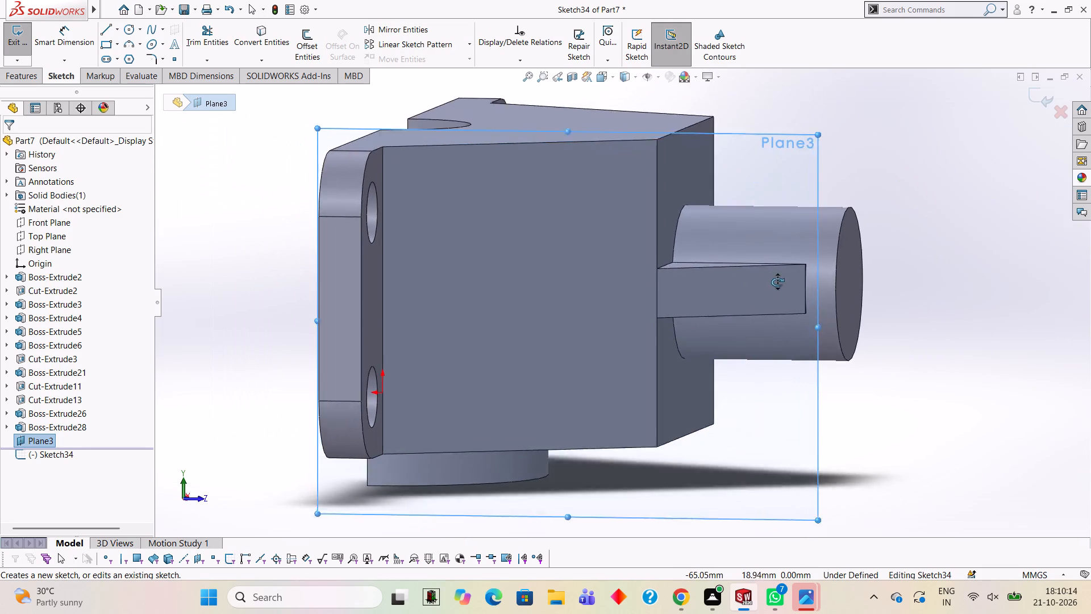
middle_click_drag(777, 282, 781, 277)
key("ctrl+8")
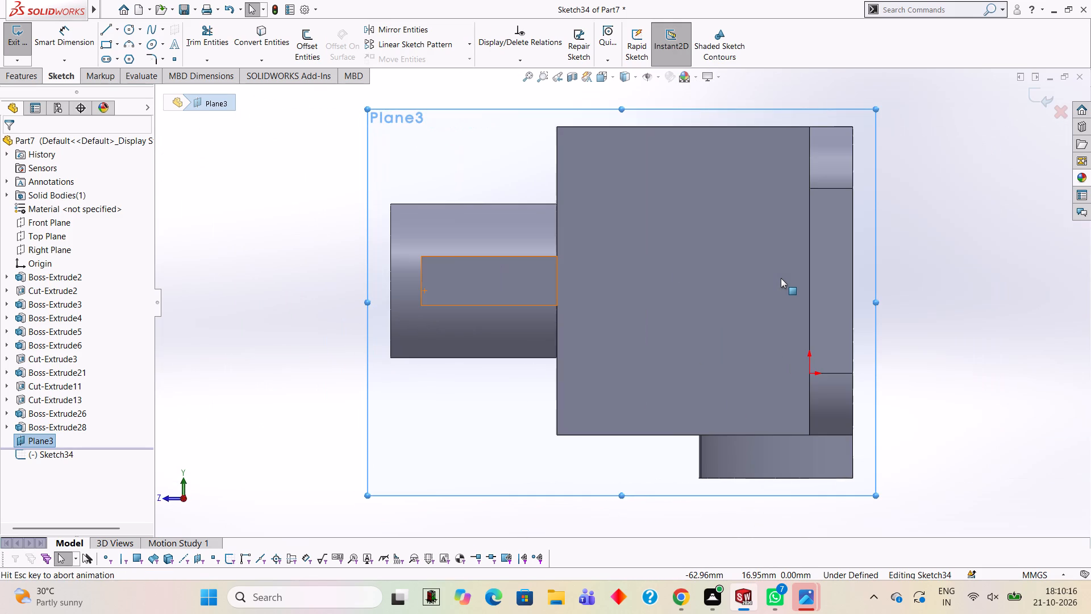
key("ctrl+8")
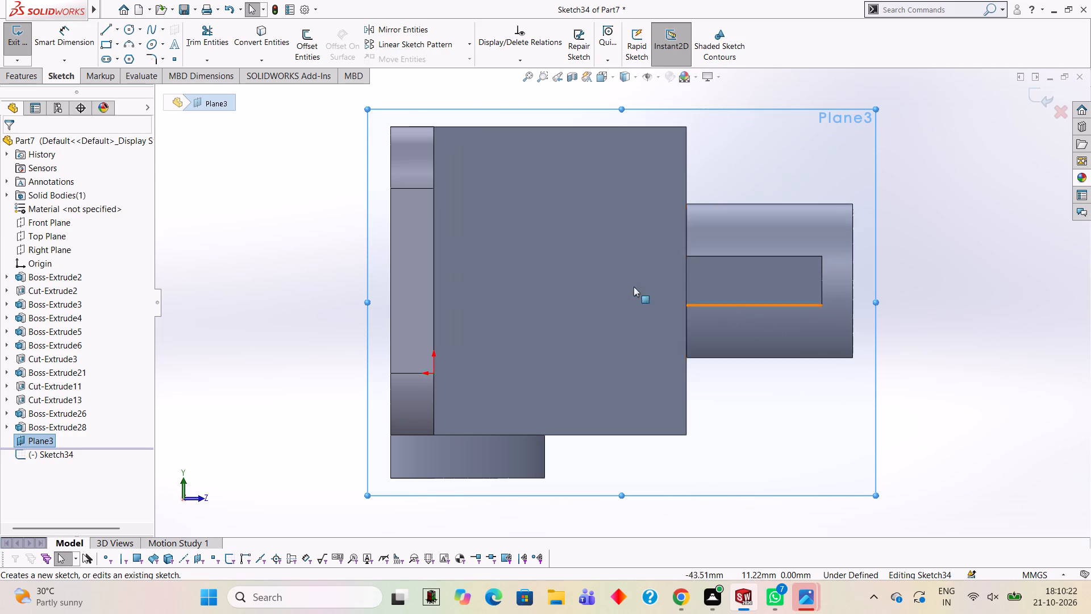
left_click(103, 31)
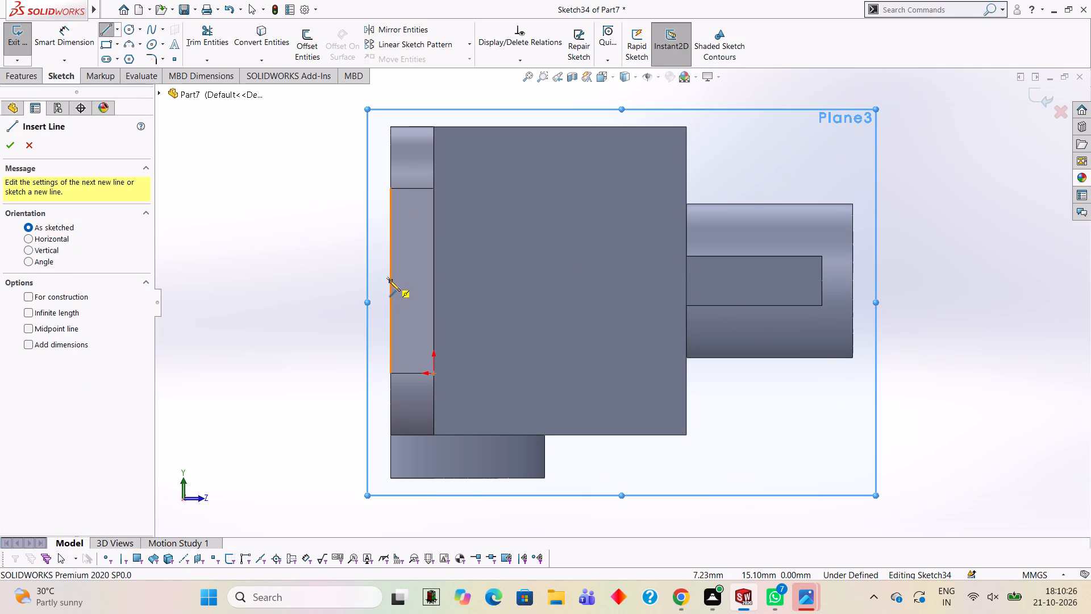
left_click(389, 280)
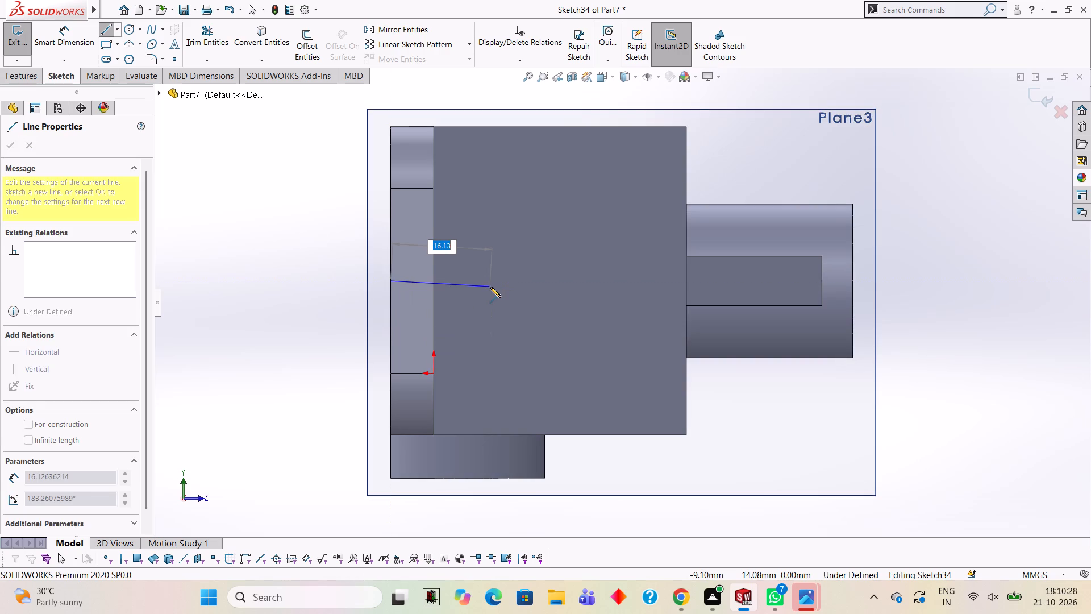
type("40")
key("Return")
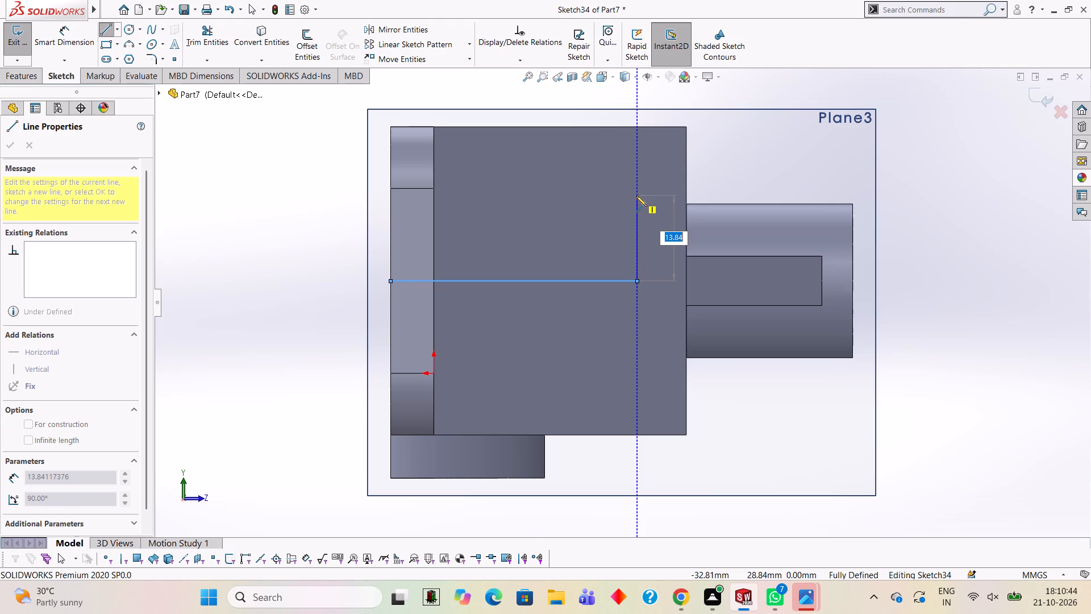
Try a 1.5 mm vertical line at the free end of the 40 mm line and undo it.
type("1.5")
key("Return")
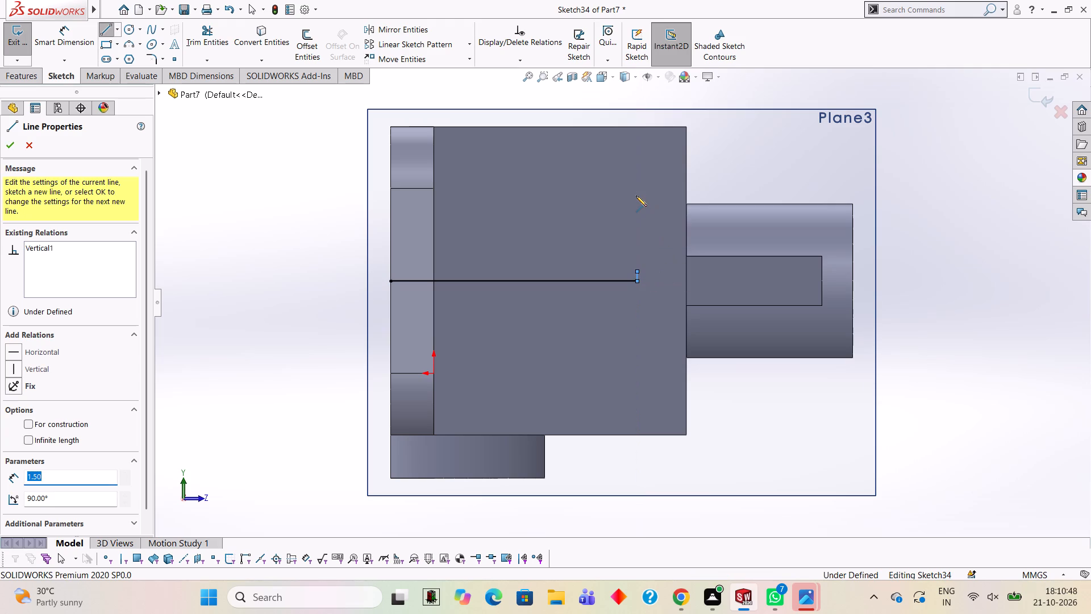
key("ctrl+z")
From the free end of the 40 mm line, sketch a 7.5 mm upward vertical line and a 25 mm horizontal line back toward the base plate.
left_click(105, 31)
left_click(635, 280)
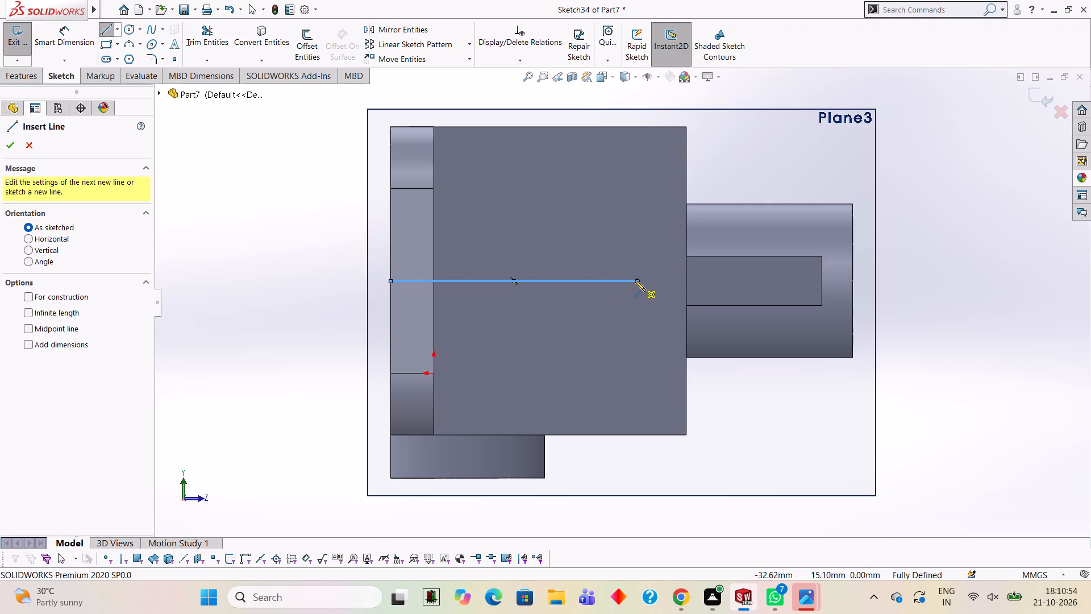
type("7.5")
key("Return")
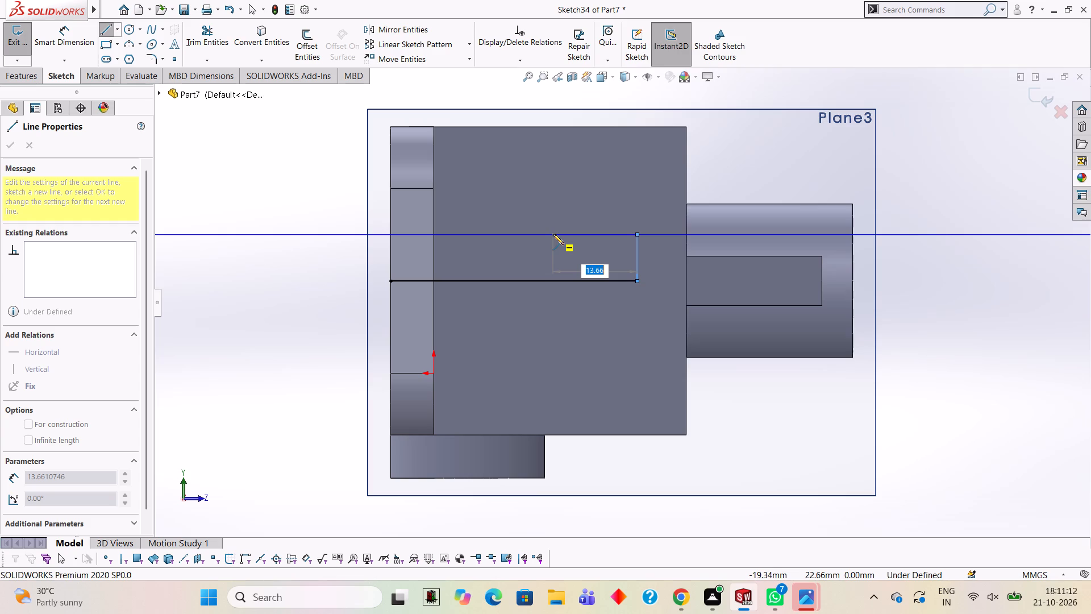
type("18")
key("Return")
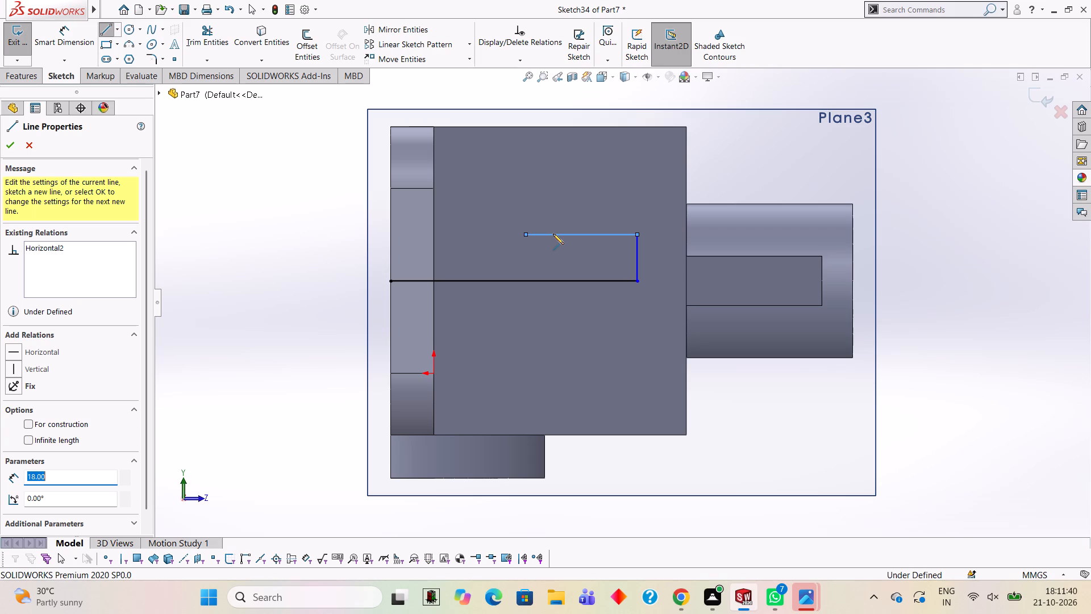
type("20")
key("Return")
type("25")
key("Return")
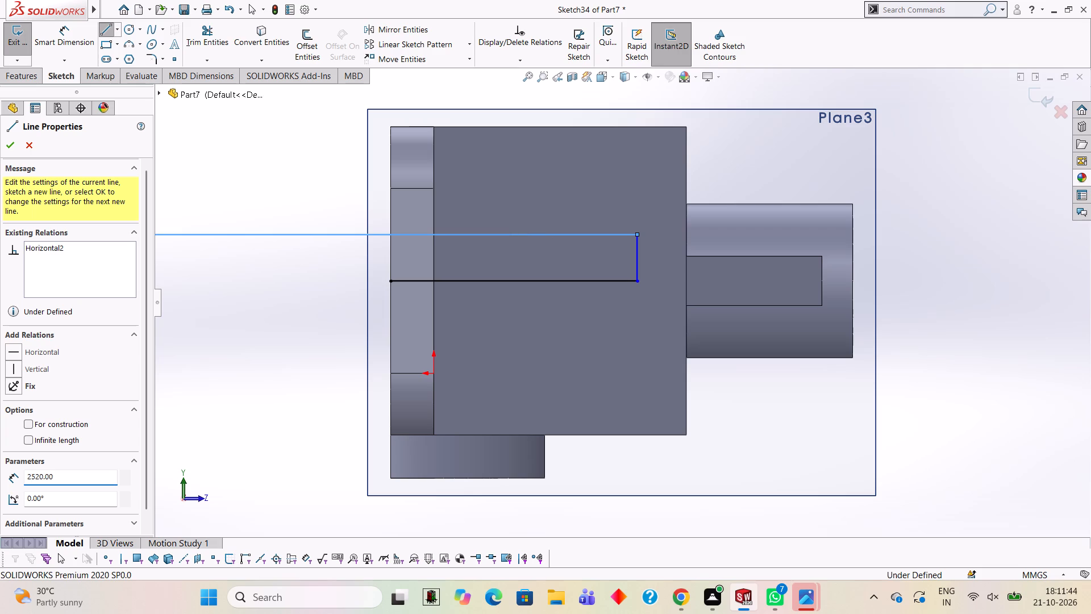
key("Right")
key("Right")
key("BackSpace")
key("BackSpace")
key("Return")
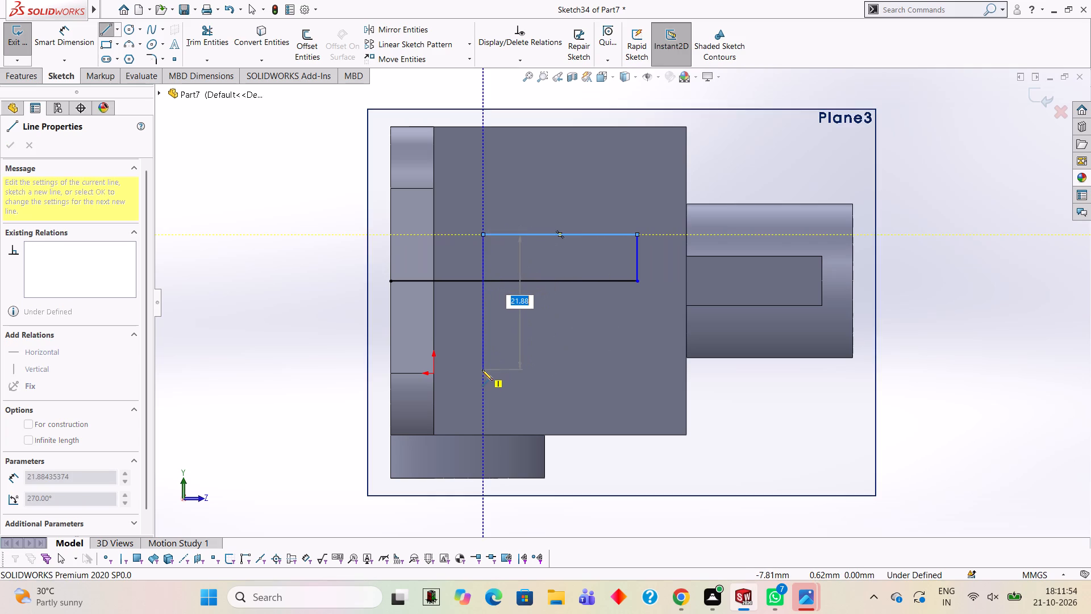
Close the profile into a rectangle with a 15 mm downward line, a bottom horizontal line and a vertical line to the 40 mm line's end.
type("15")
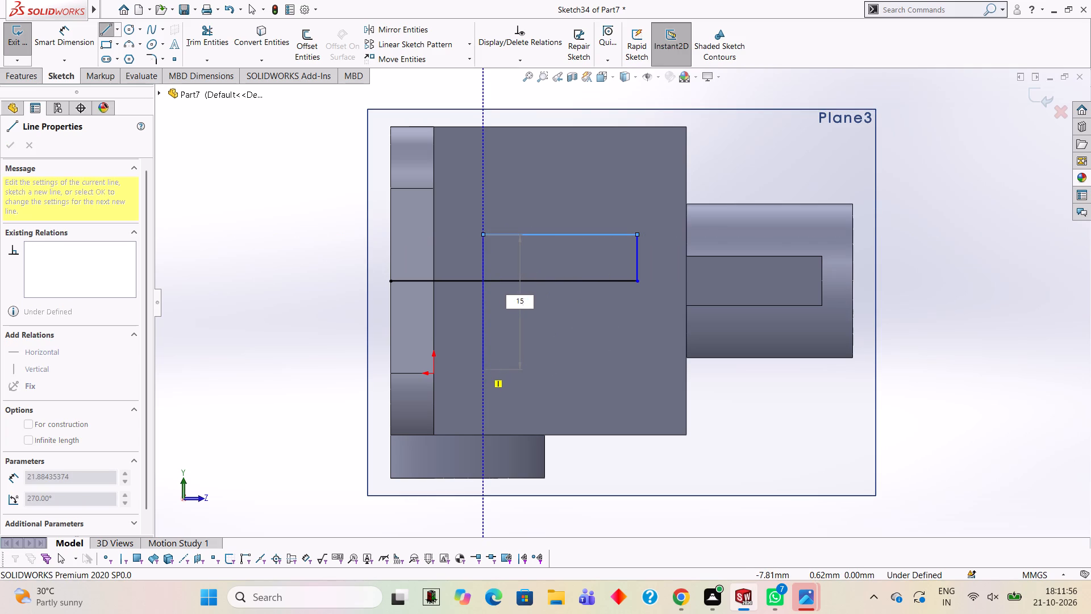
key("Return")
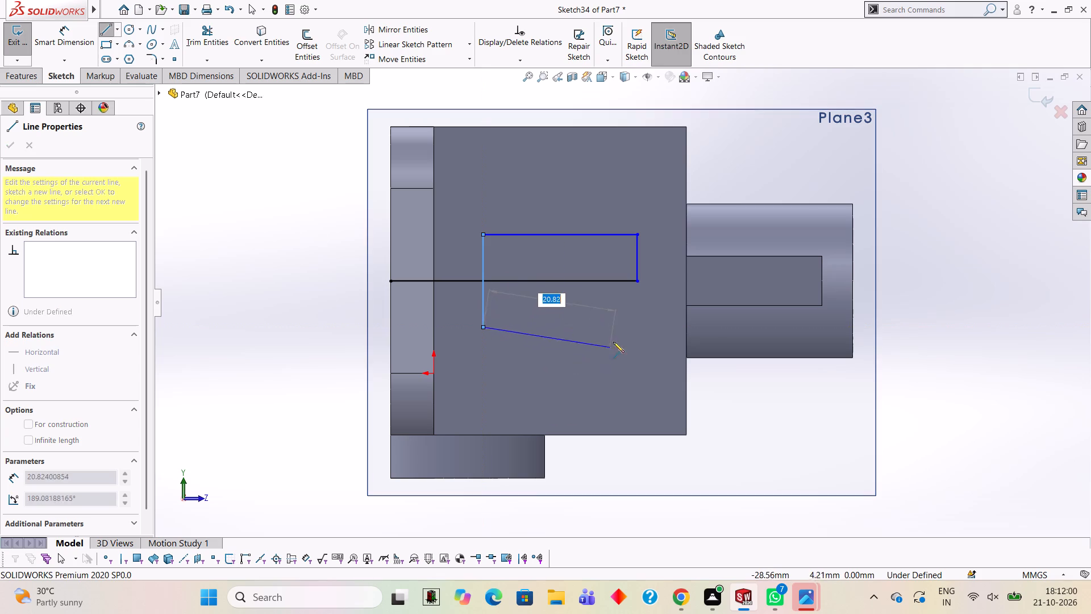
left_click(640, 328)
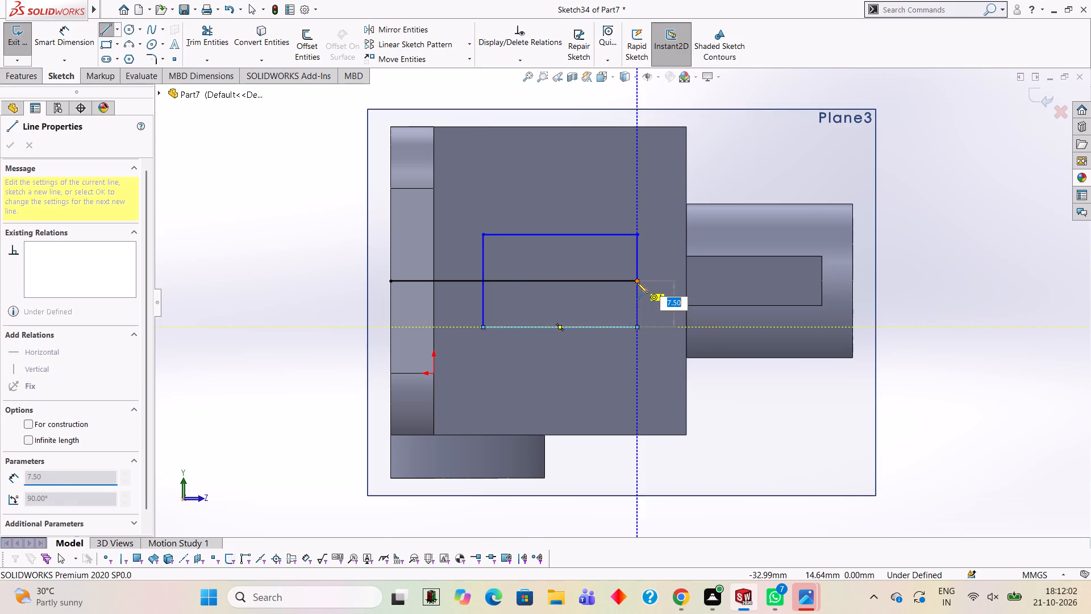
left_click(637, 283)
Trim away the 40 mm reference line both outside and inside the rectangle.
left_click(208, 38)
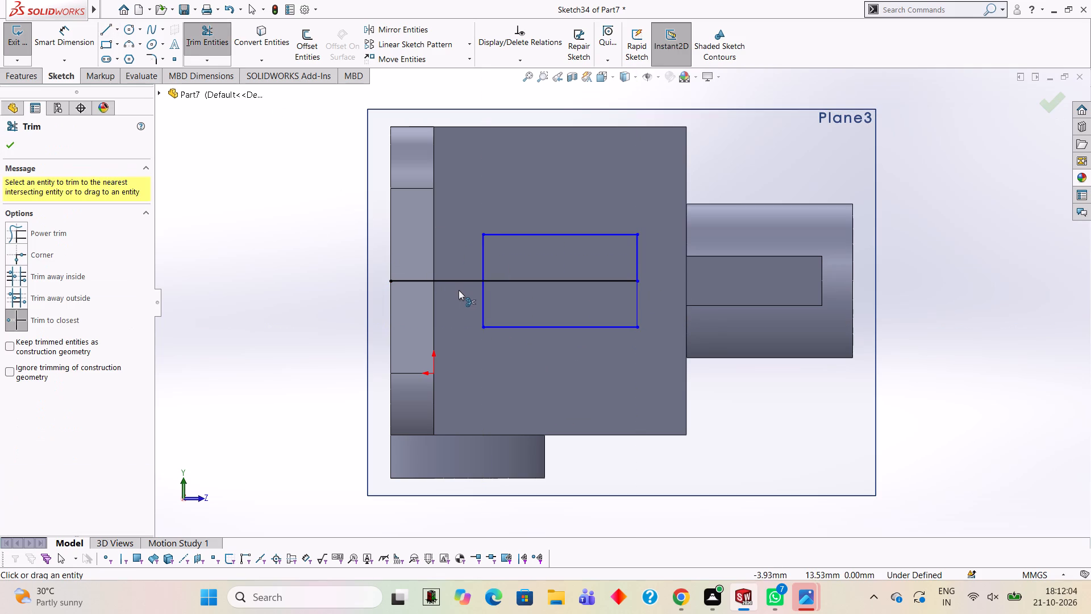
left_click(455, 283)
left_click(521, 280)
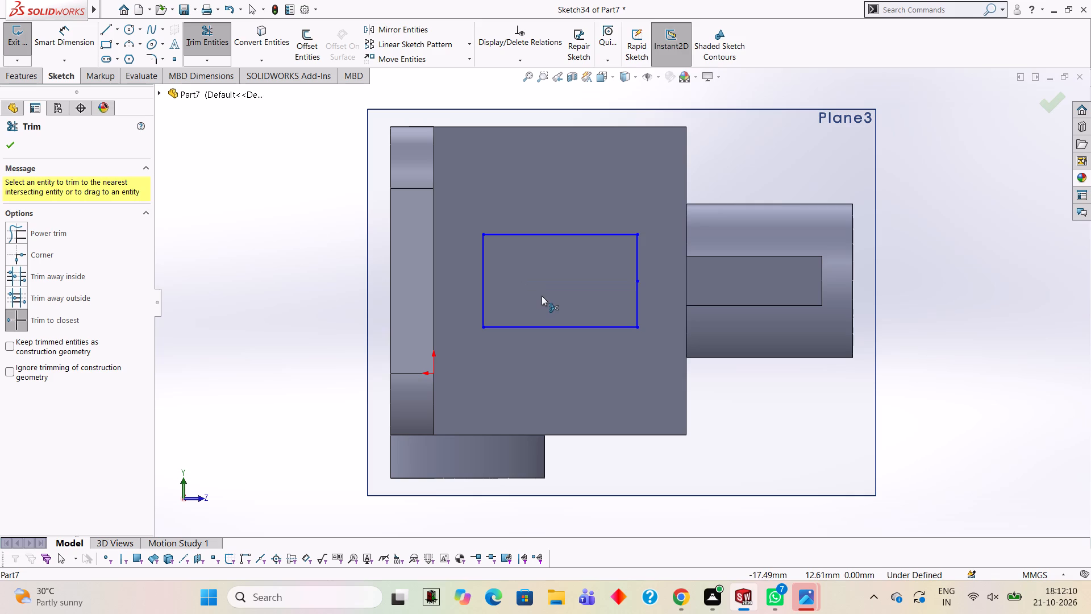
middle_click_drag(617, 322, 545, 213)
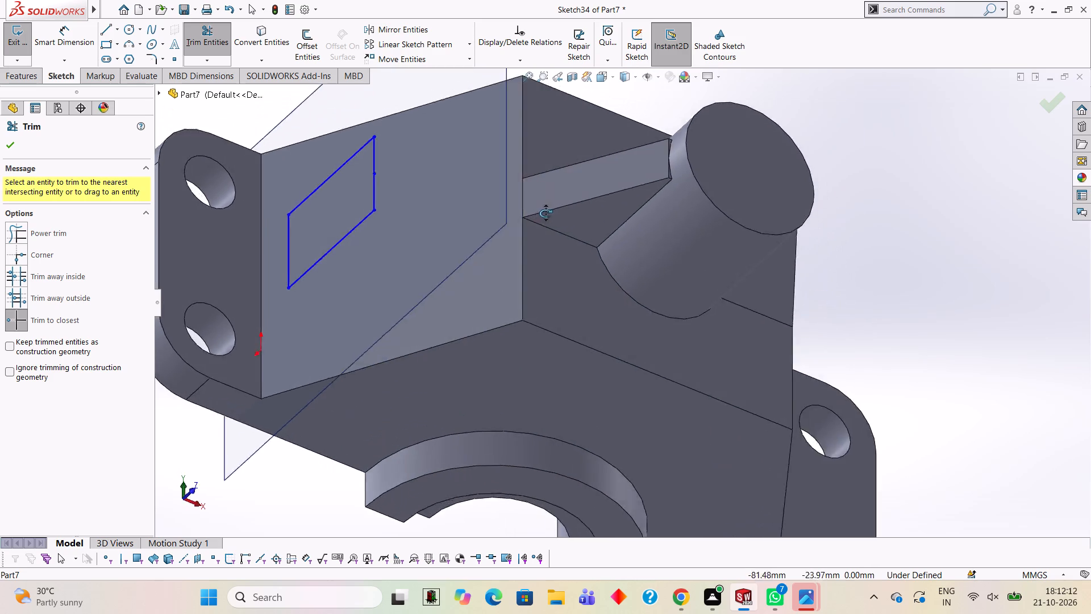
middle_click_drag(545, 213, 518, 179)
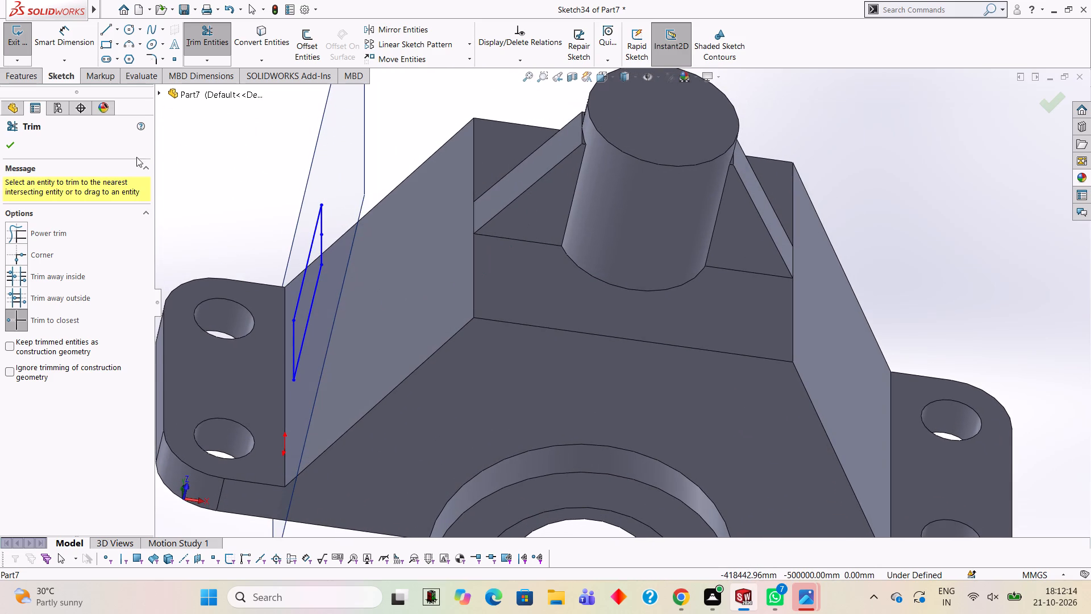
left_click(11, 143)
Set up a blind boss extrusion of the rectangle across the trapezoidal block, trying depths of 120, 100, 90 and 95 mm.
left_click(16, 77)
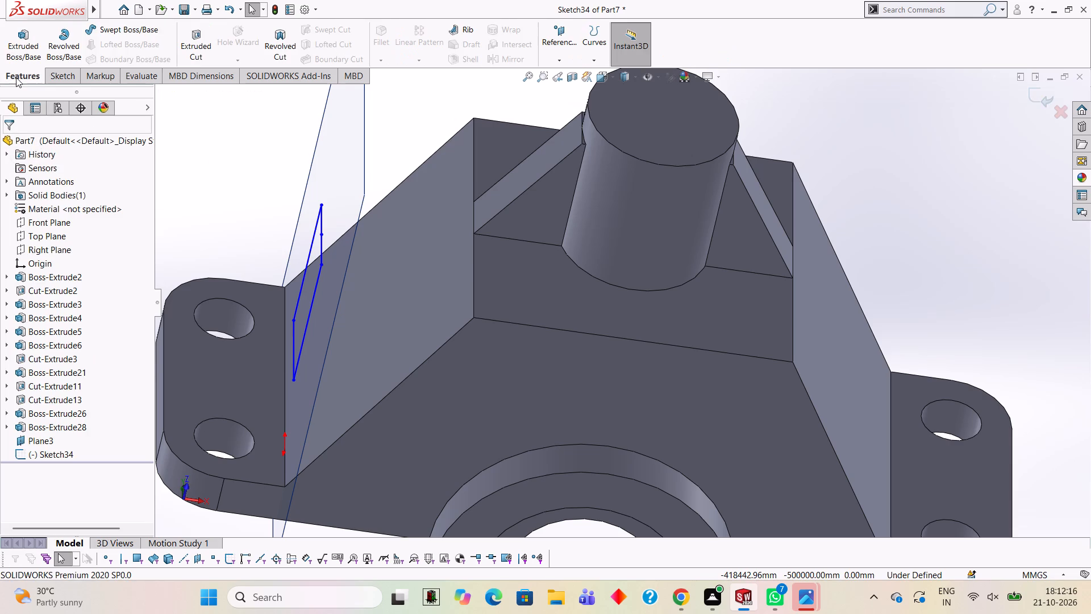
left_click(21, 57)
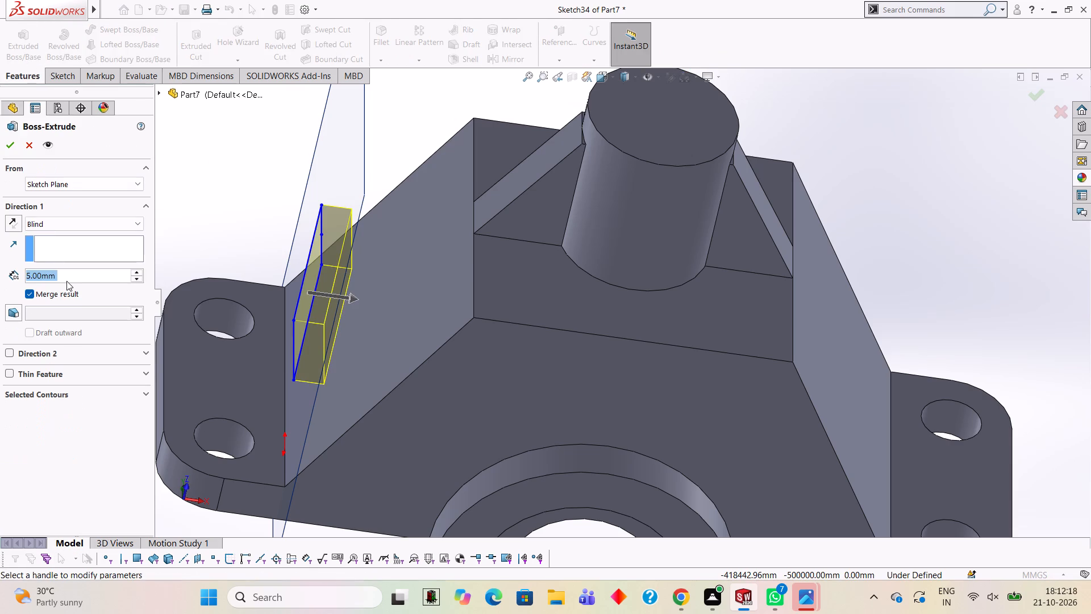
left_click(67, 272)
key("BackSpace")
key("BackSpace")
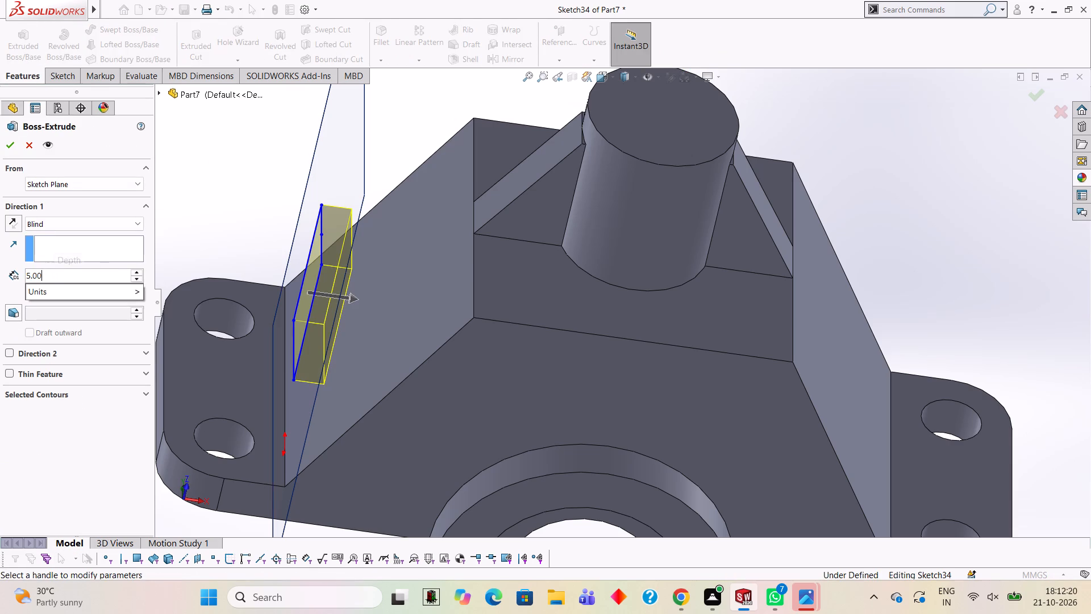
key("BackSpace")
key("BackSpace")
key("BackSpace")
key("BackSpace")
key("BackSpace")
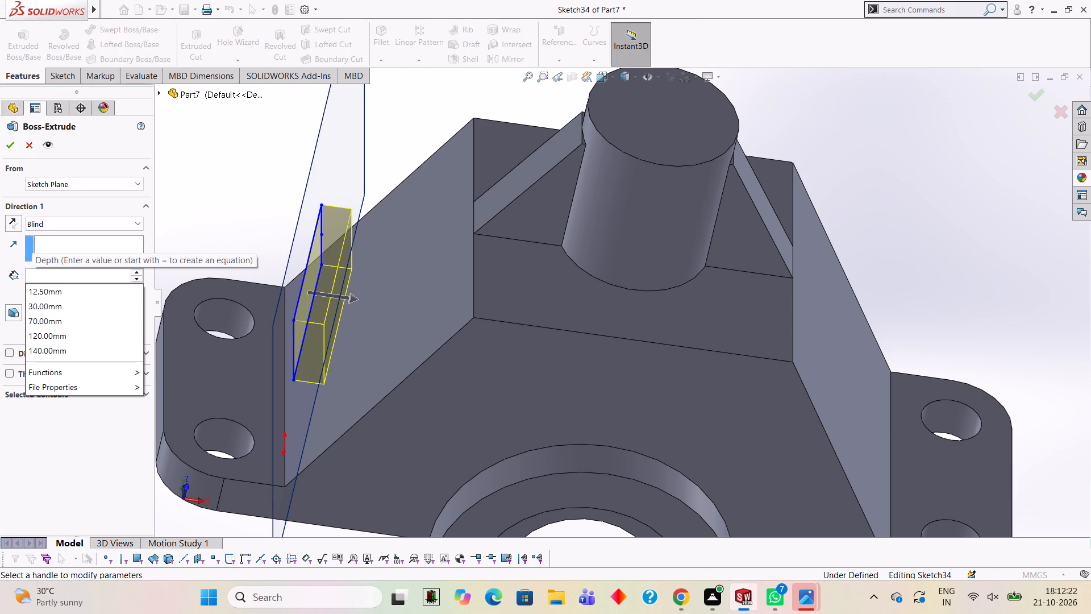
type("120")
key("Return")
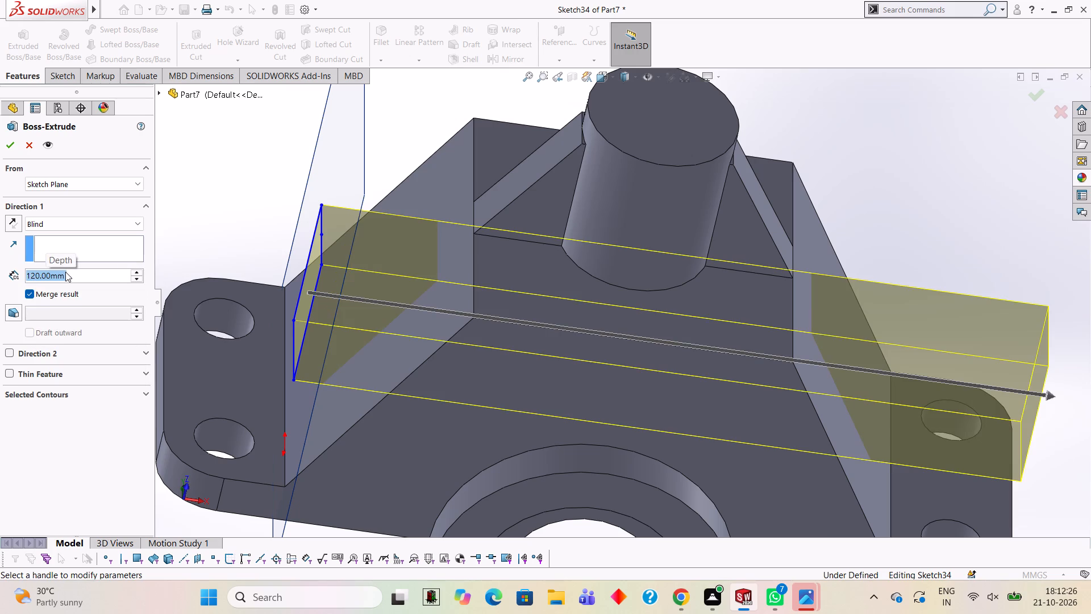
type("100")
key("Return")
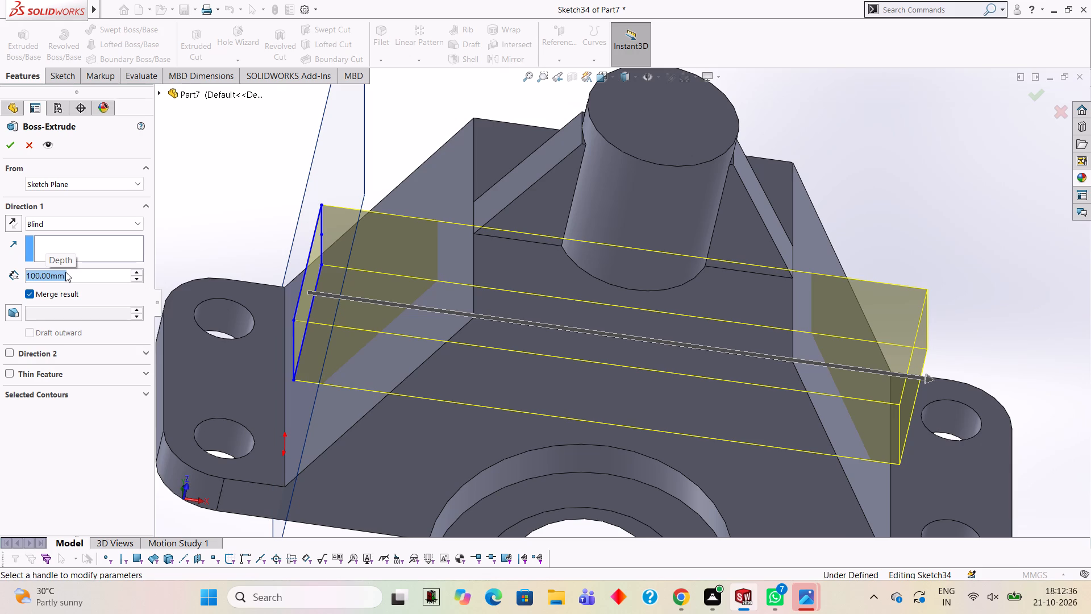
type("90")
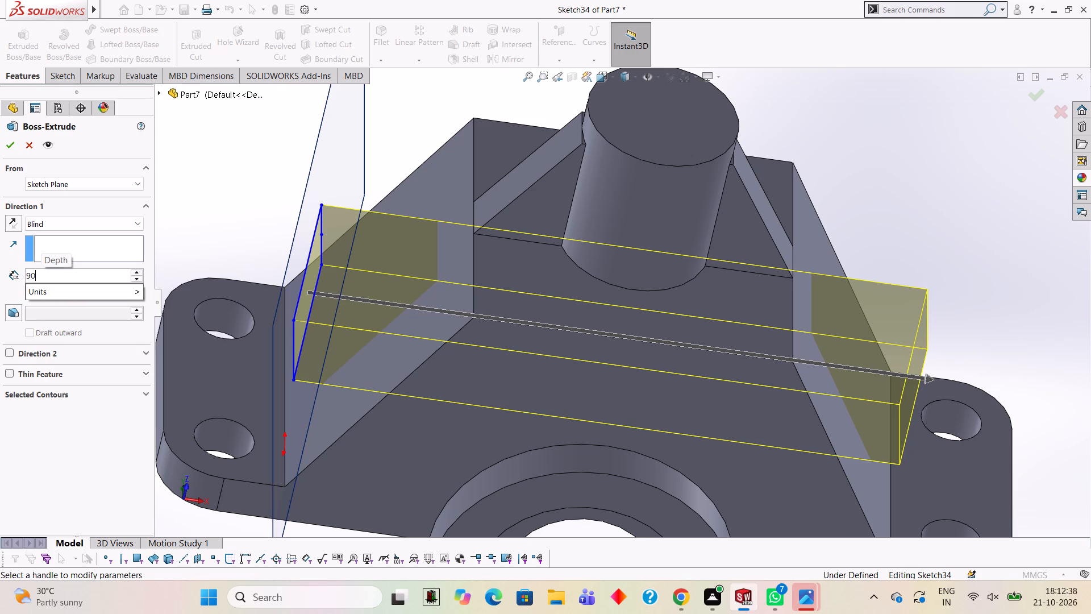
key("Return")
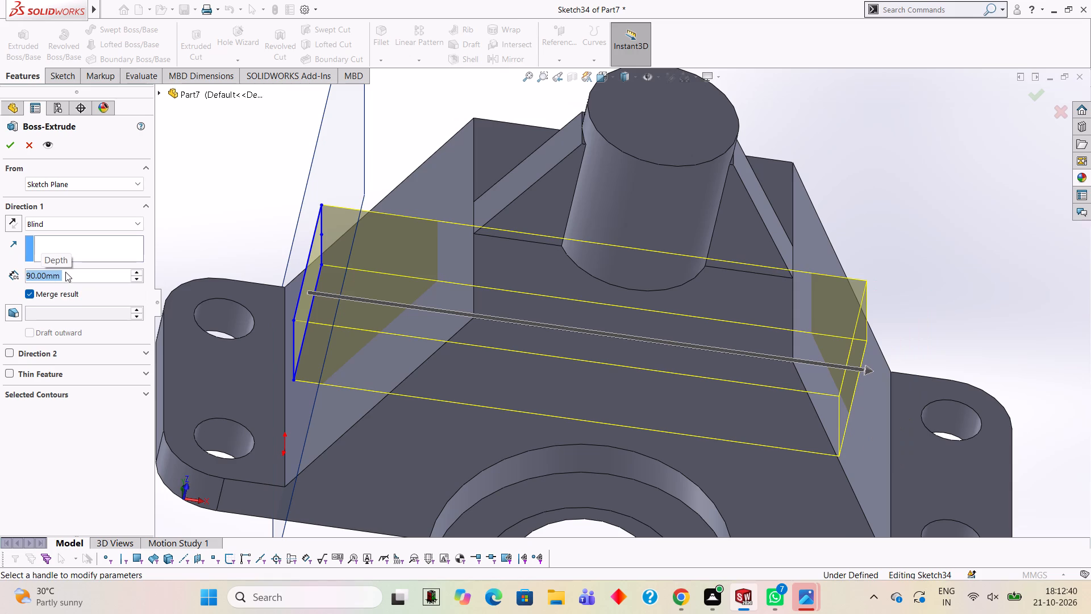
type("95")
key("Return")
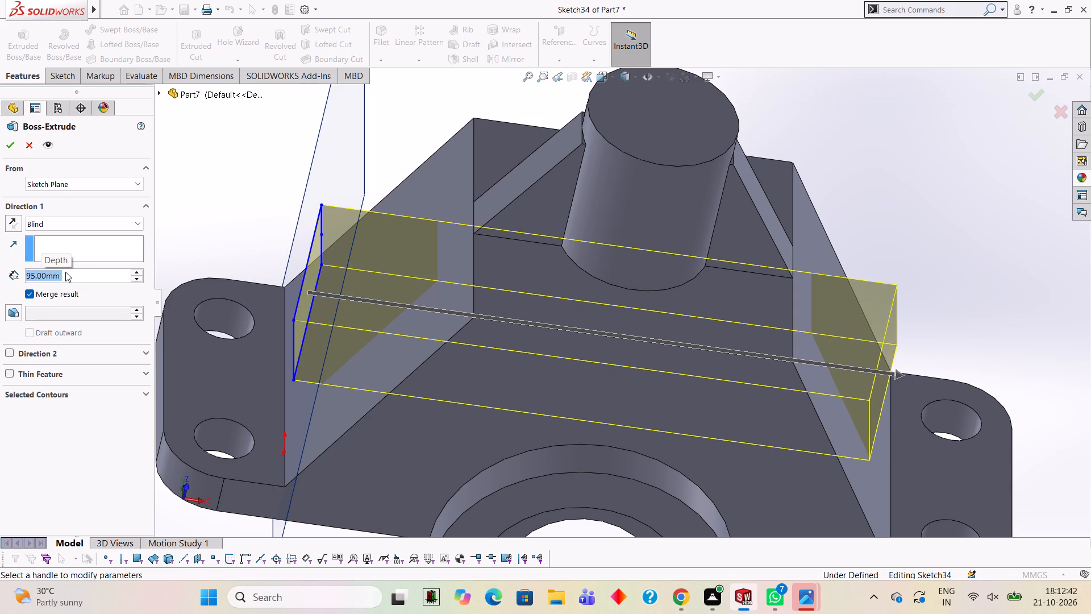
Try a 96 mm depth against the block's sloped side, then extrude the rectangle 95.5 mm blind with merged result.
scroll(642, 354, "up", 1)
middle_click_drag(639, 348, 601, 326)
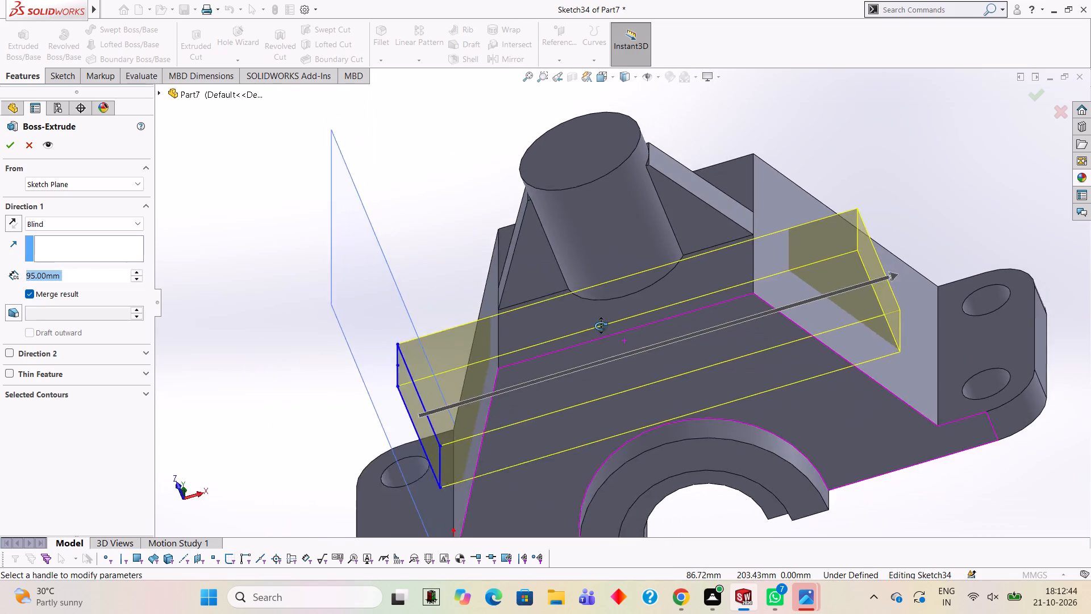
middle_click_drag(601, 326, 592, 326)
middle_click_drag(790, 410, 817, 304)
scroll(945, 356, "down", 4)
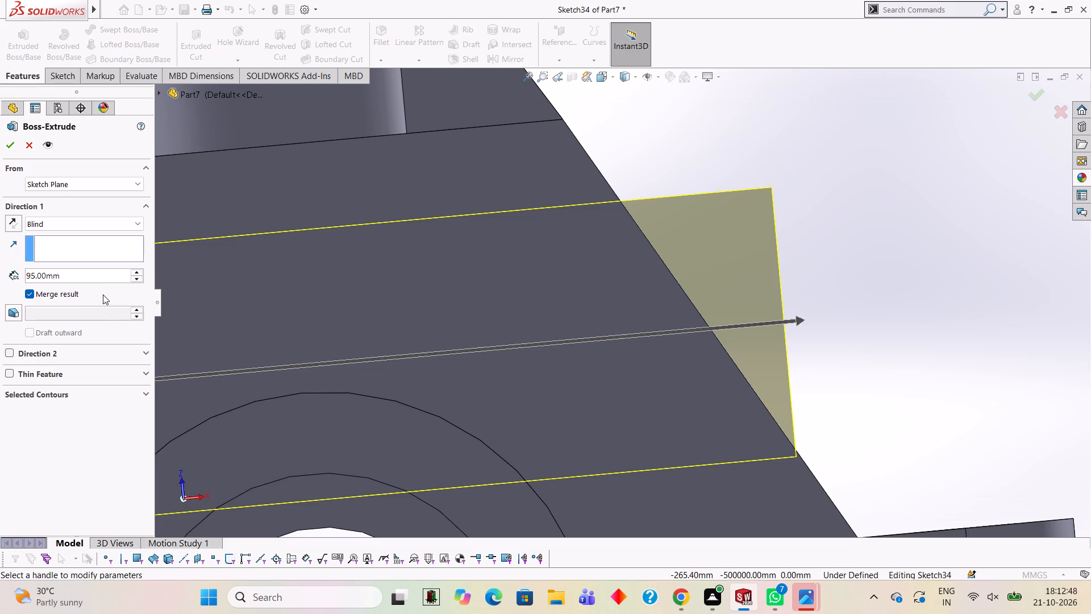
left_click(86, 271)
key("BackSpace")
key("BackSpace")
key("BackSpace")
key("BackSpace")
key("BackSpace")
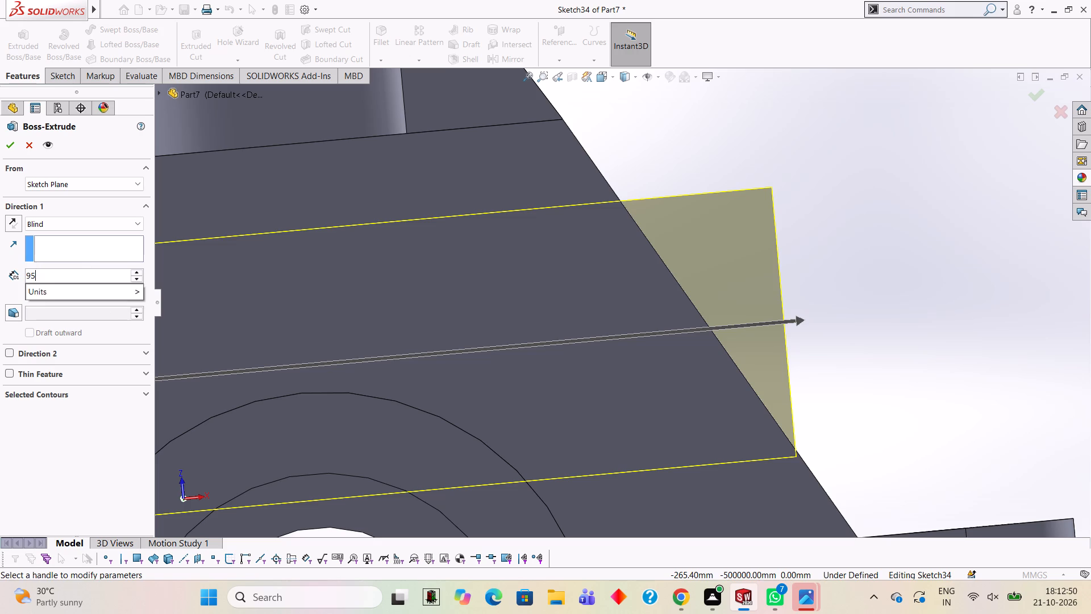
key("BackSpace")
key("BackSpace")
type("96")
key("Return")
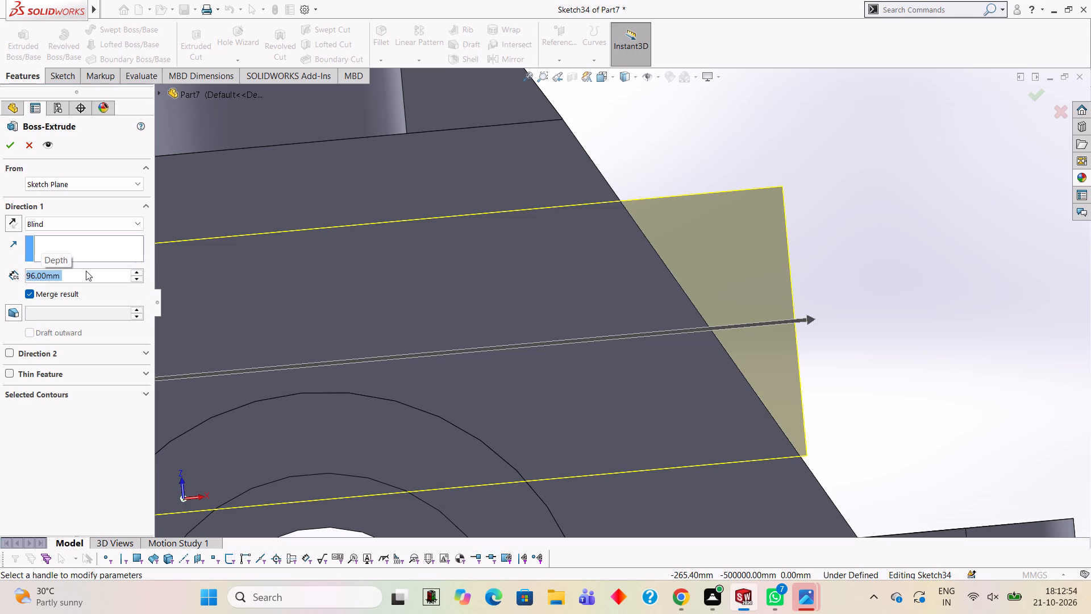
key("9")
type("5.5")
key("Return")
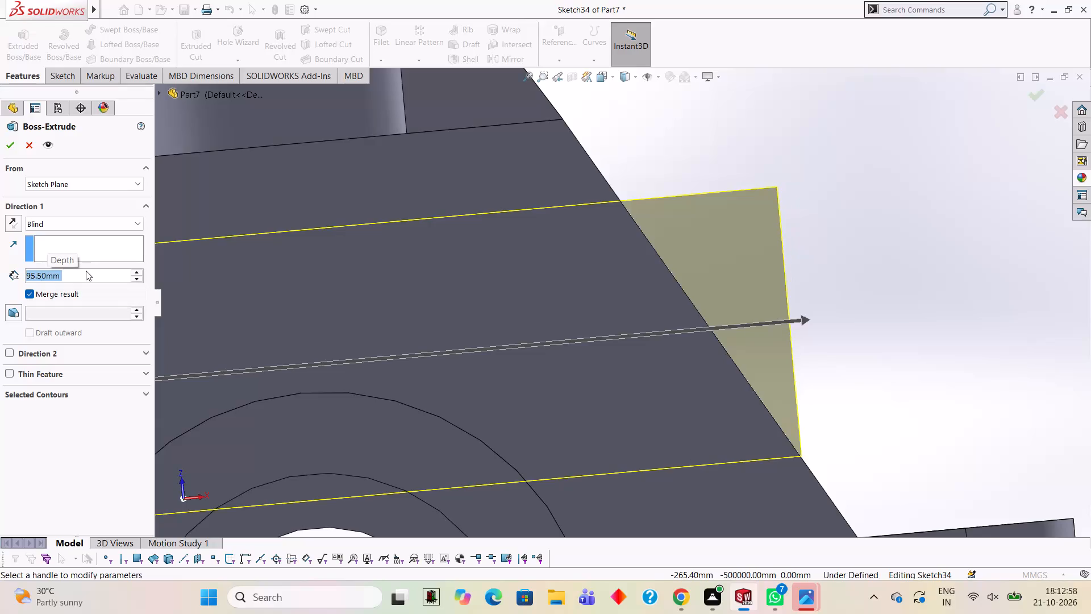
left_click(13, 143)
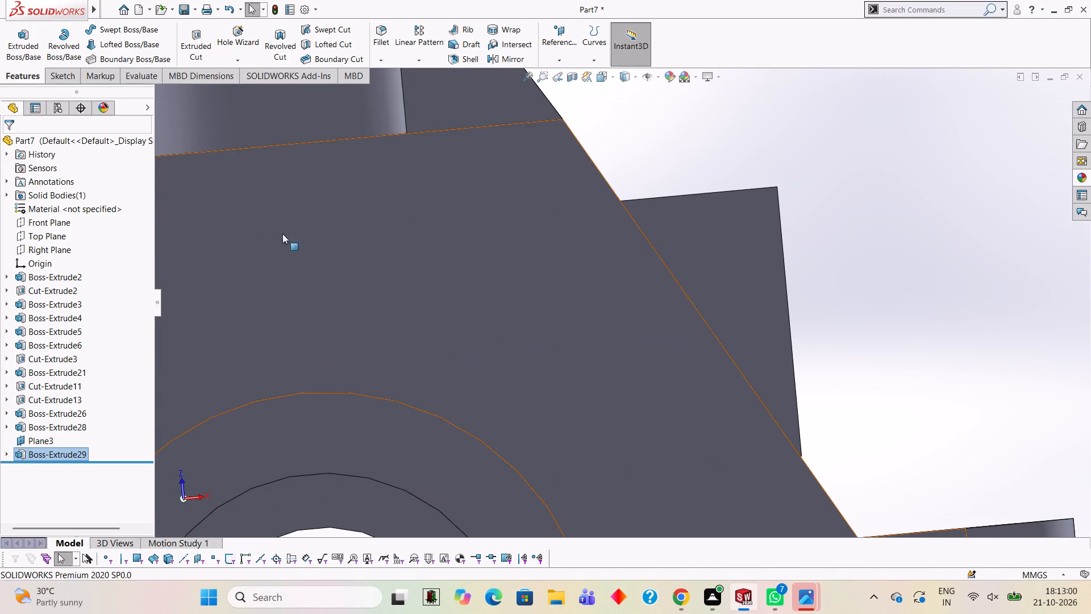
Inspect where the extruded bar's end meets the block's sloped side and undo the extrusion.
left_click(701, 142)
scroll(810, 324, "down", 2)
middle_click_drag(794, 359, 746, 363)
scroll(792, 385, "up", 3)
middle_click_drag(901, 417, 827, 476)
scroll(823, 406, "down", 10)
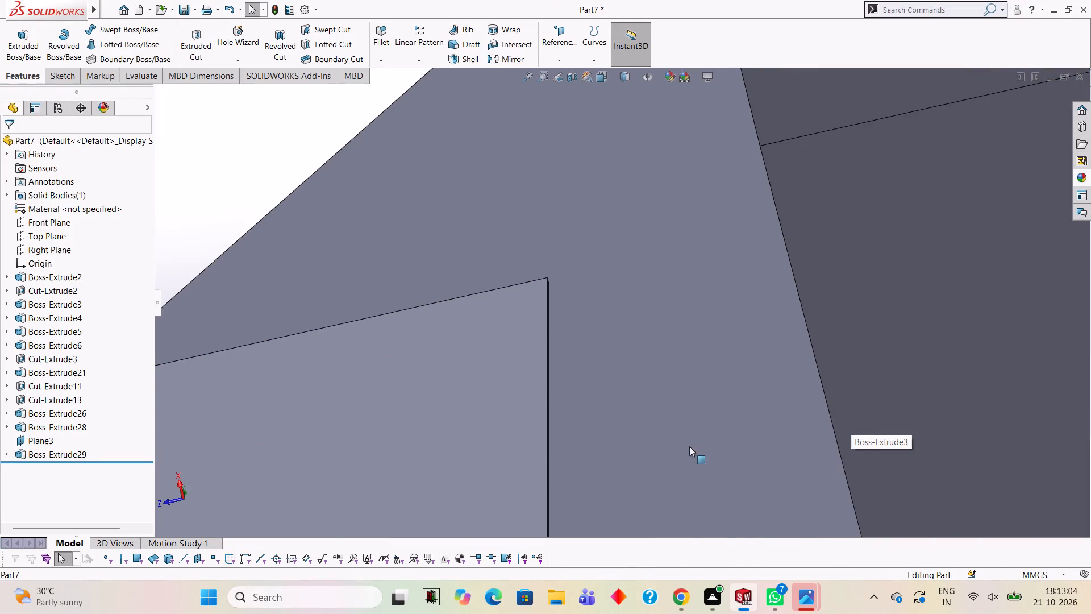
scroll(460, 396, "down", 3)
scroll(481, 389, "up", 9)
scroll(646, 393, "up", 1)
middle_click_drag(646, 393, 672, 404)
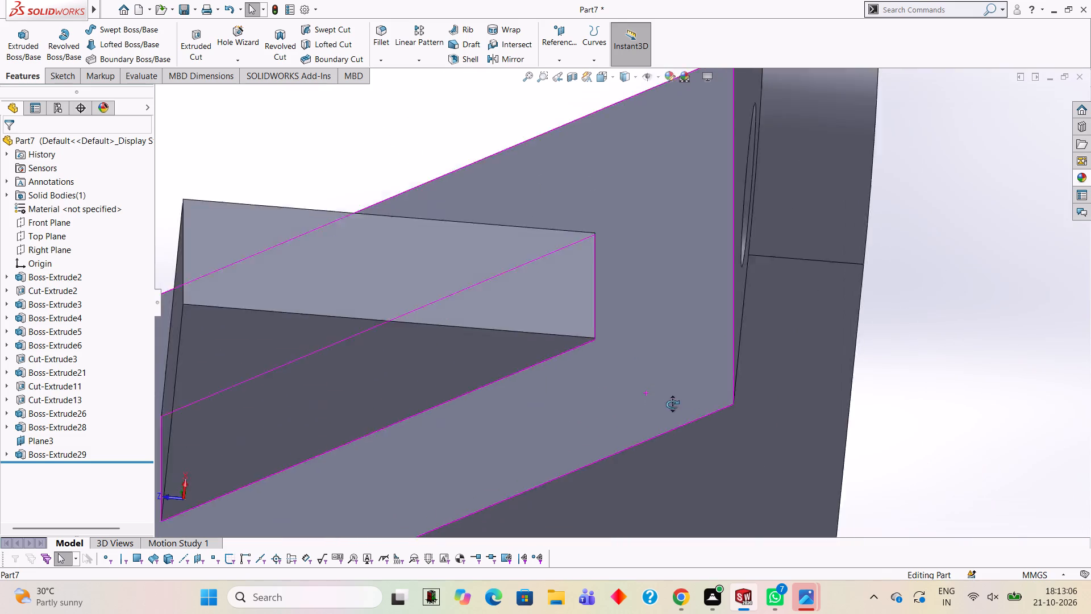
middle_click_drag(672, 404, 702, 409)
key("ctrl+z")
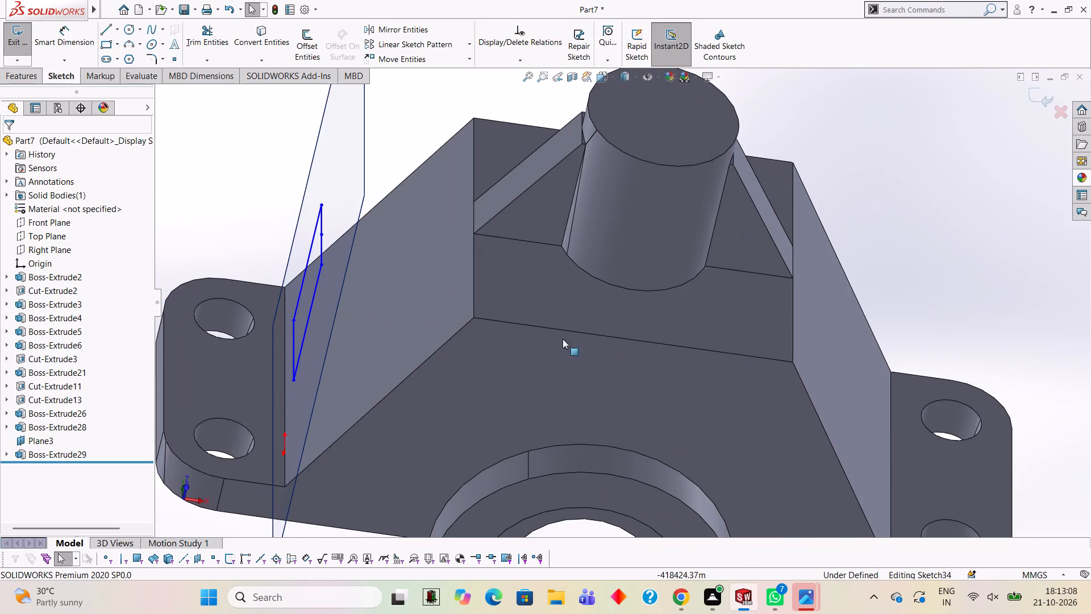
Extrude the rectangle across the trapezoidal block as a blind boss 95 mm deep with merged result.
left_click(33, 77)
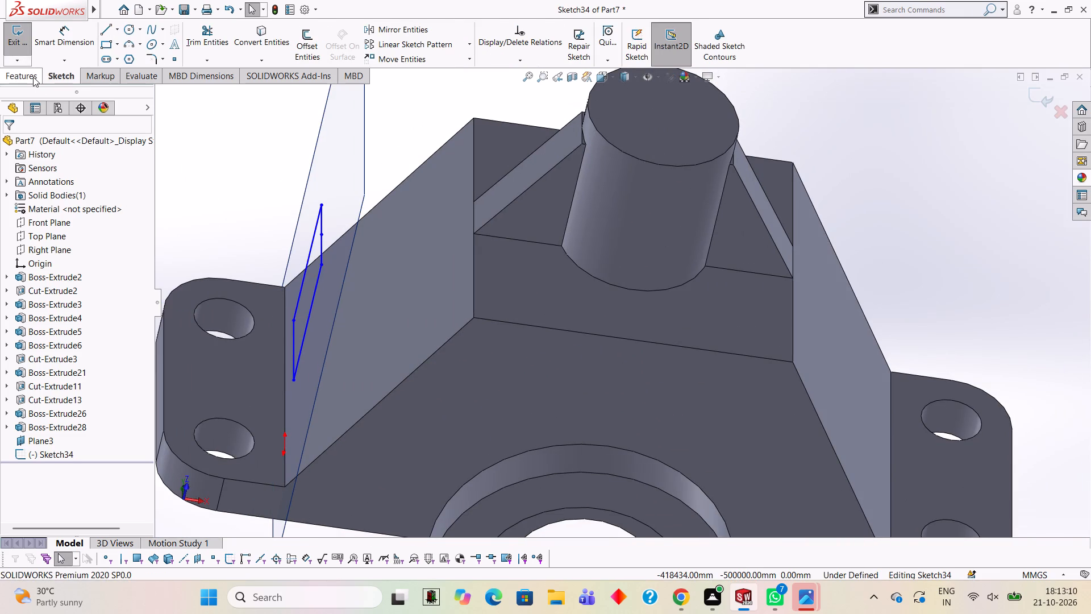
left_click(9, 49)
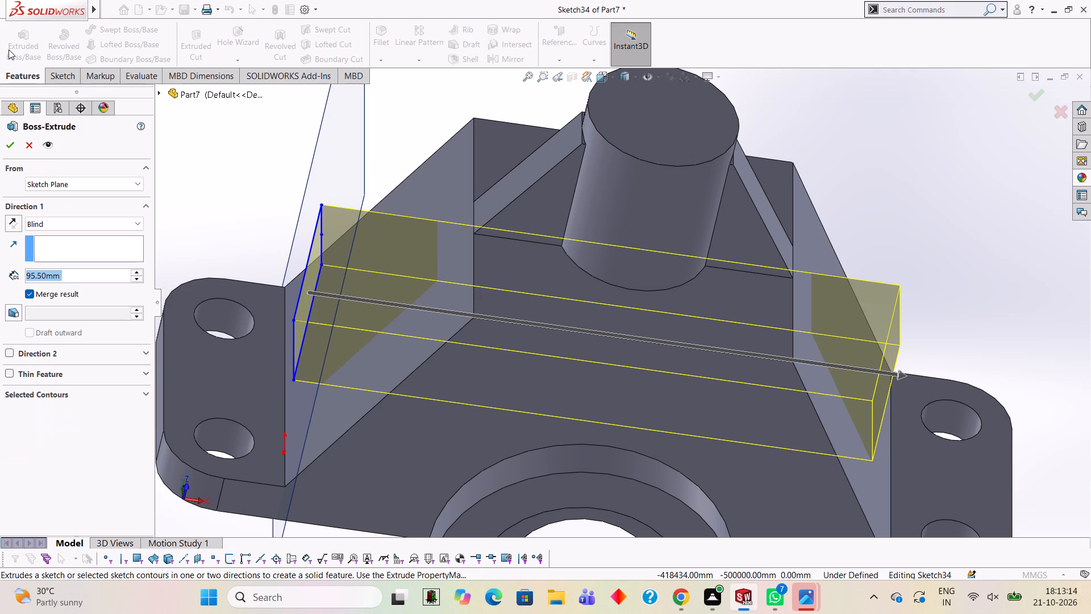
type("95")
key("Return")
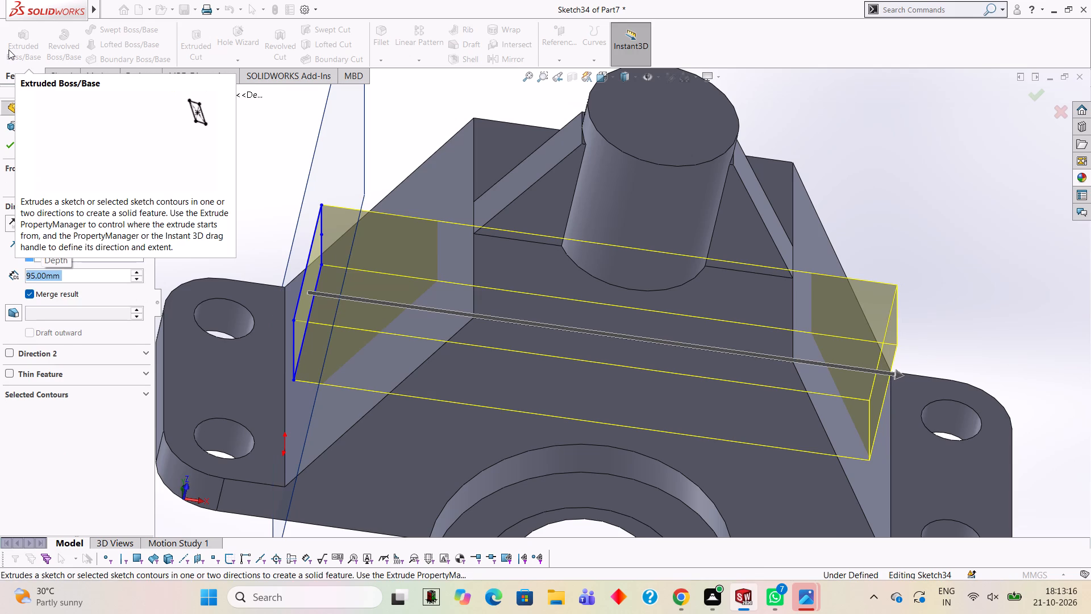
left_click(9, 151)
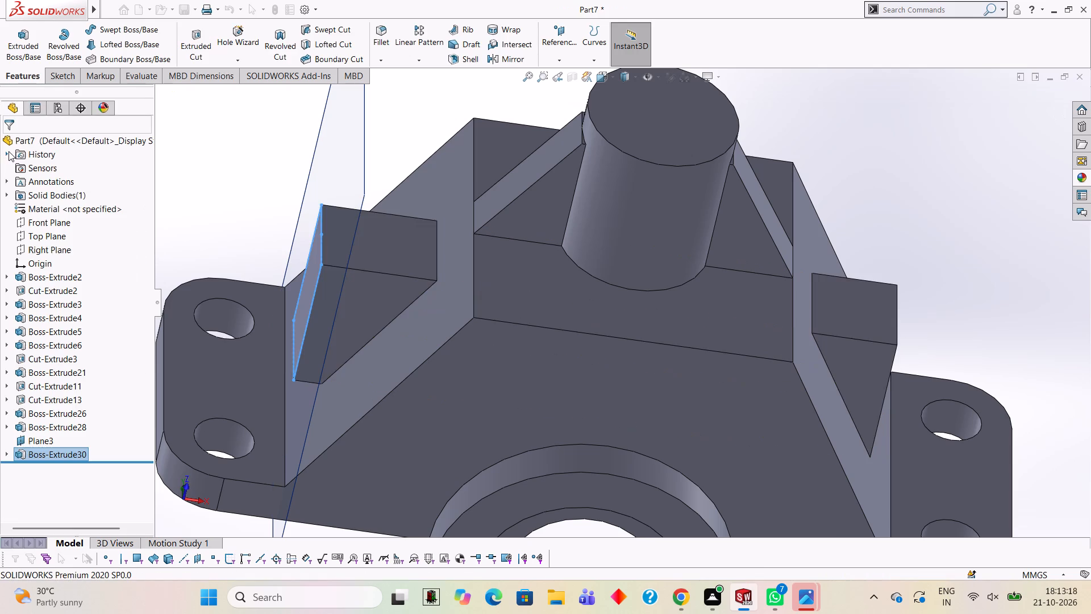
left_click(255, 196)
Examine how both ends of the extruded bar meet the block's sloped sides.
middle_click_drag(636, 276, 614, 235)
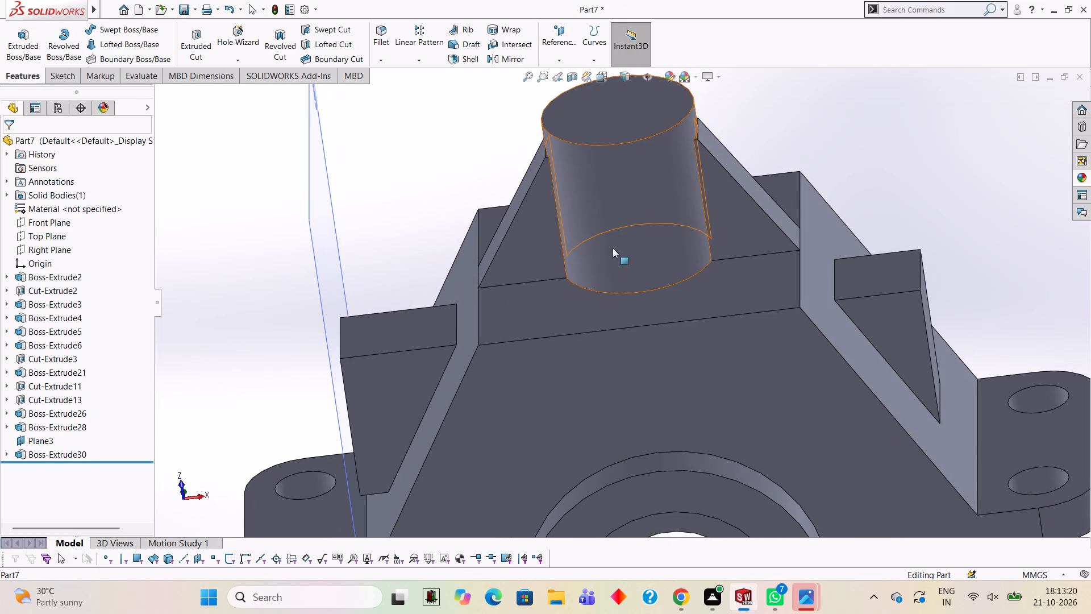
scroll(583, 355, "up", 1)
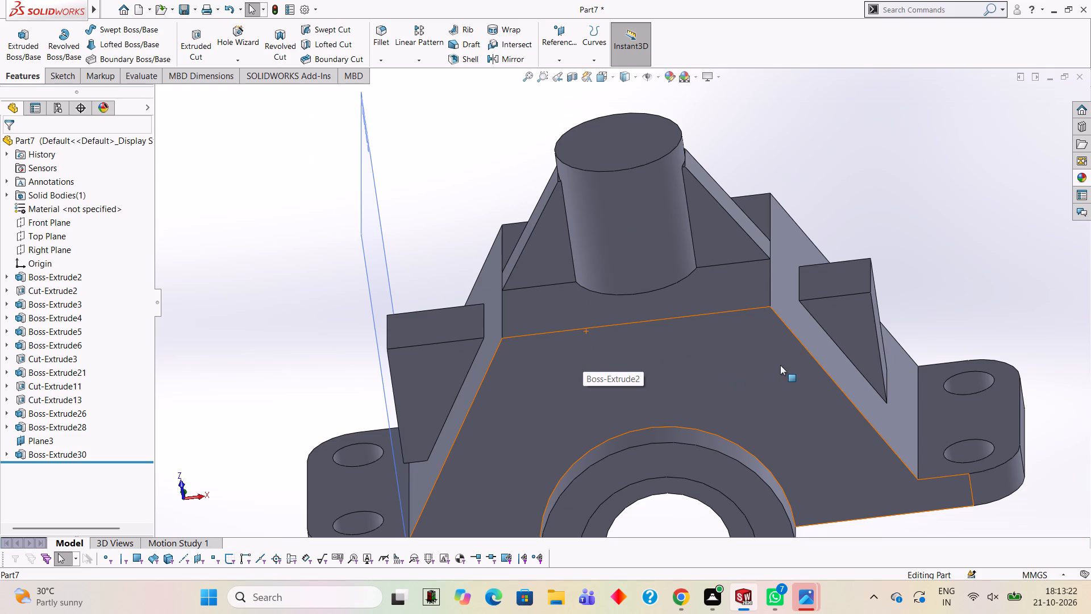
middle_click_drag(858, 374, 869, 284)
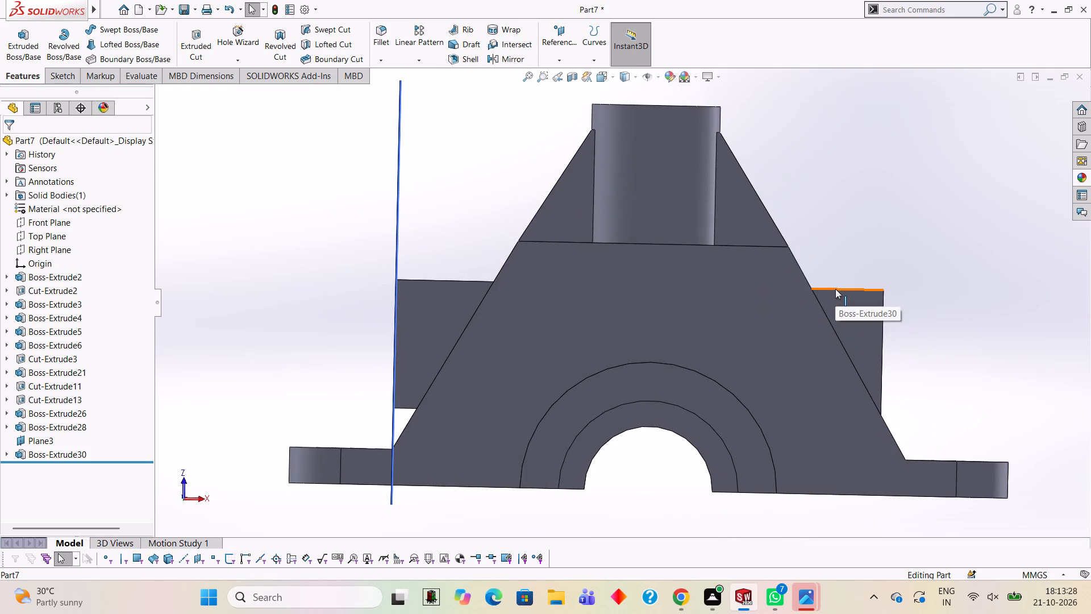
scroll(885, 302, "down", 5)
scroll(798, 304, "up", 3)
middle_click_drag(678, 259, 683, 327)
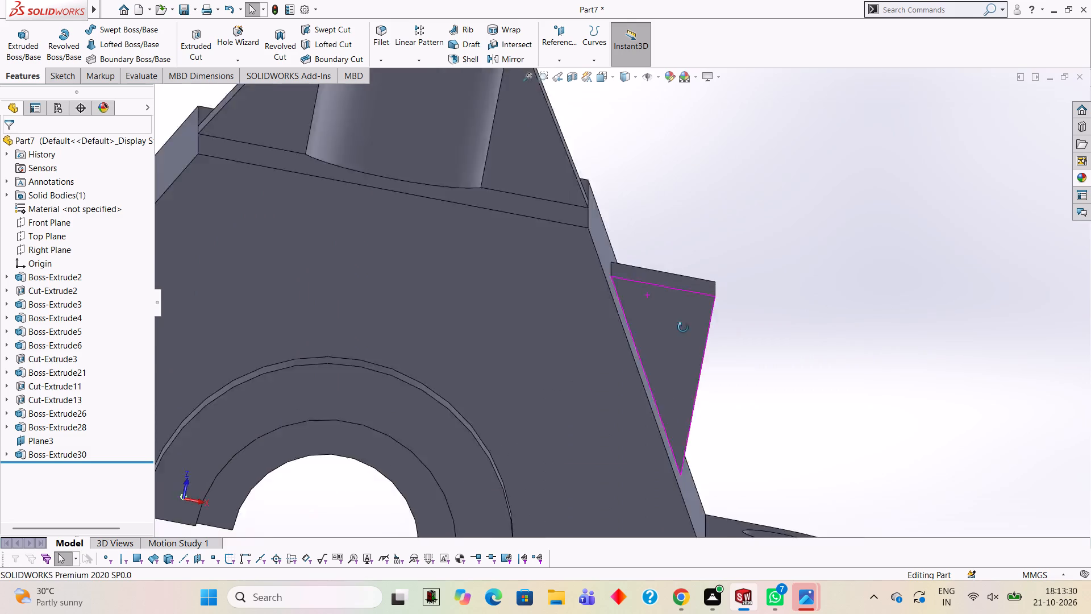
middle_click_drag(683, 327, 668, 376)
scroll(628, 294, "down", 1)
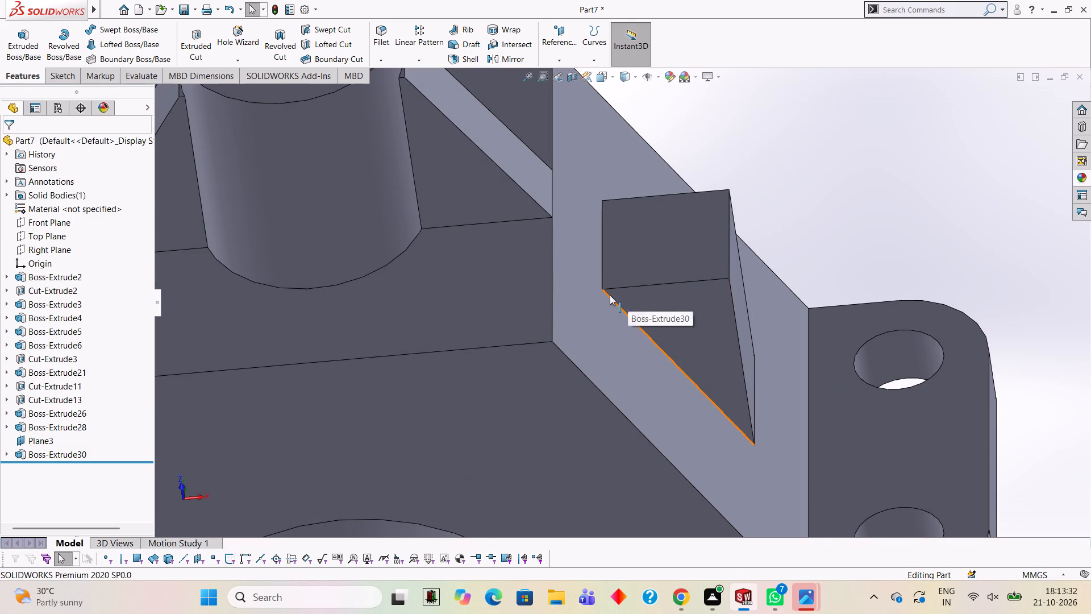
scroll(521, 256, "up", 2)
scroll(466, 261, "down", 3)
scroll(440, 265, "up", 6)
middle_click_drag(449, 349, 463, 260)
scroll(387, 322, "down", 2)
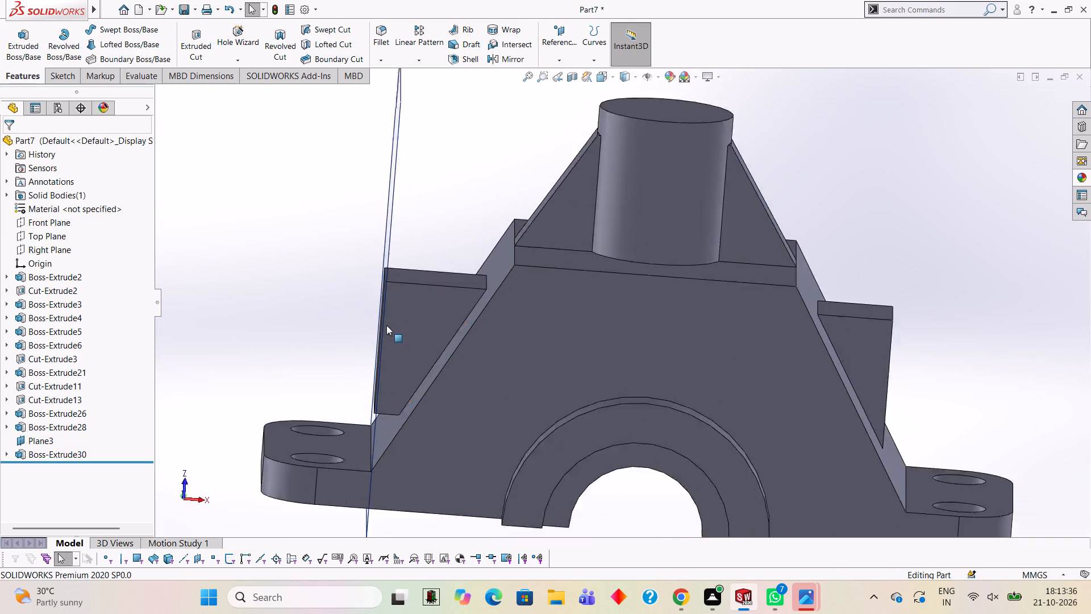
scroll(386, 325, "down", 2)
Hide the reference plane used for the bar's sketch.
key("Escape")
middle_click_drag(458, 306, 500, 376)
left_click(576, 126)
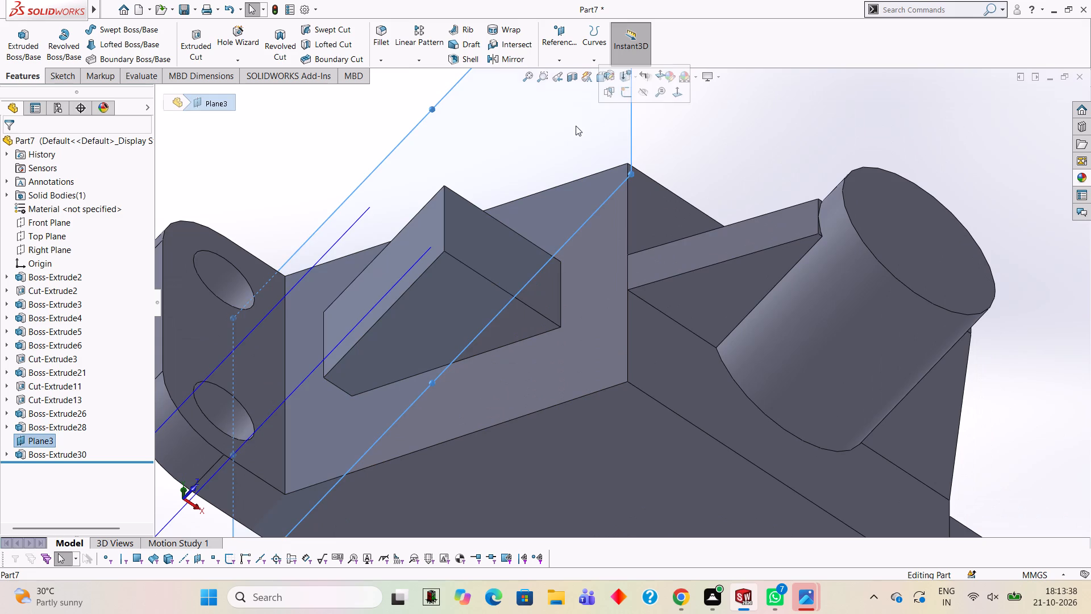
left_click(646, 92)
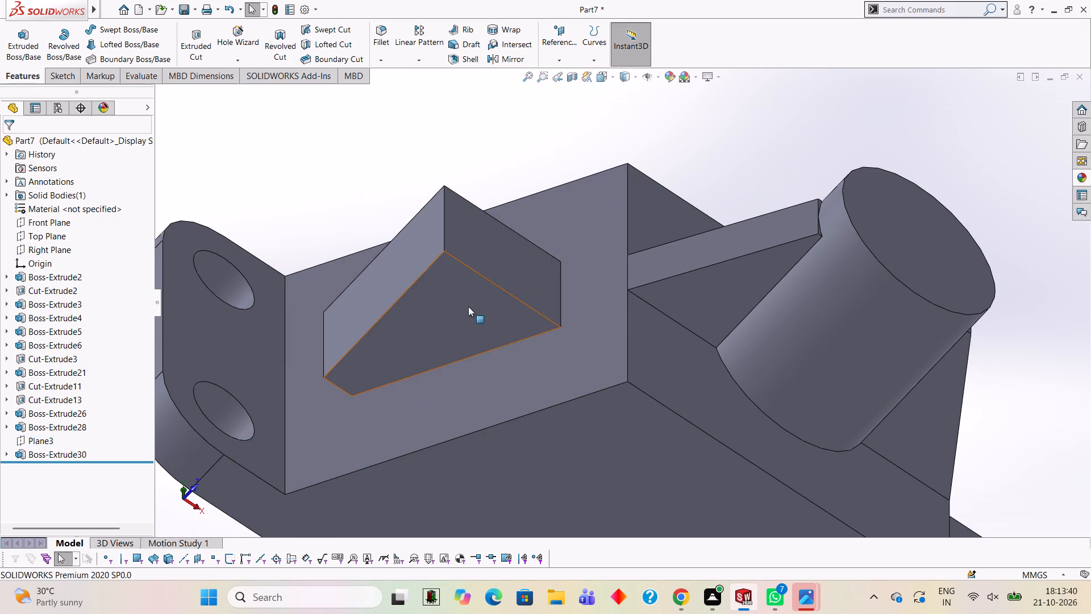
Check the length of the bar's short lower edge with a trial line sketched on its front face, then leave the sketch empty.
left_click(459, 310)
left_click(509, 278)
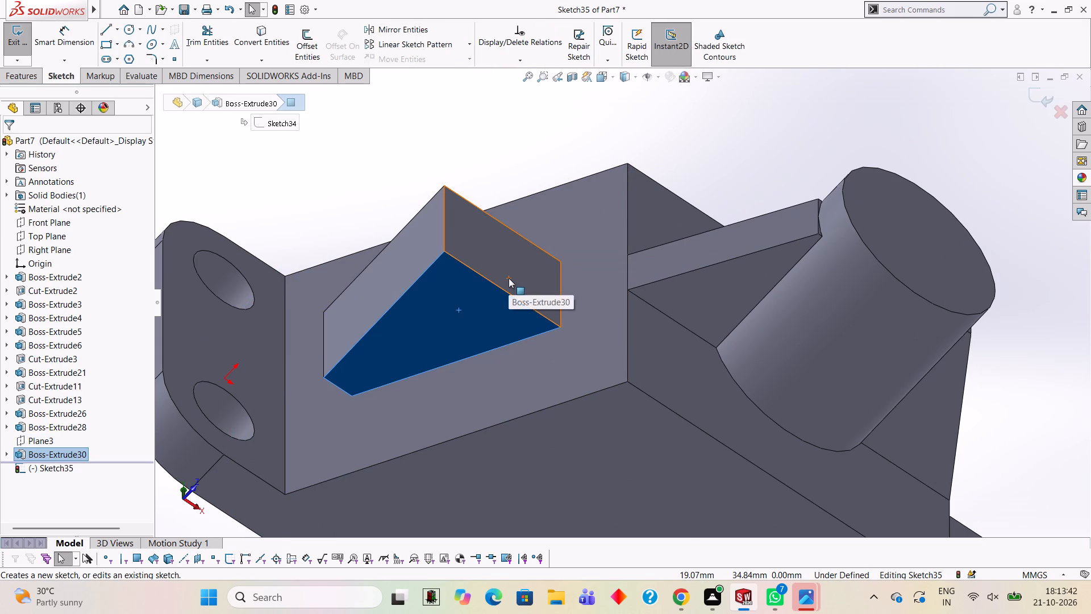
key("ctrl+8")
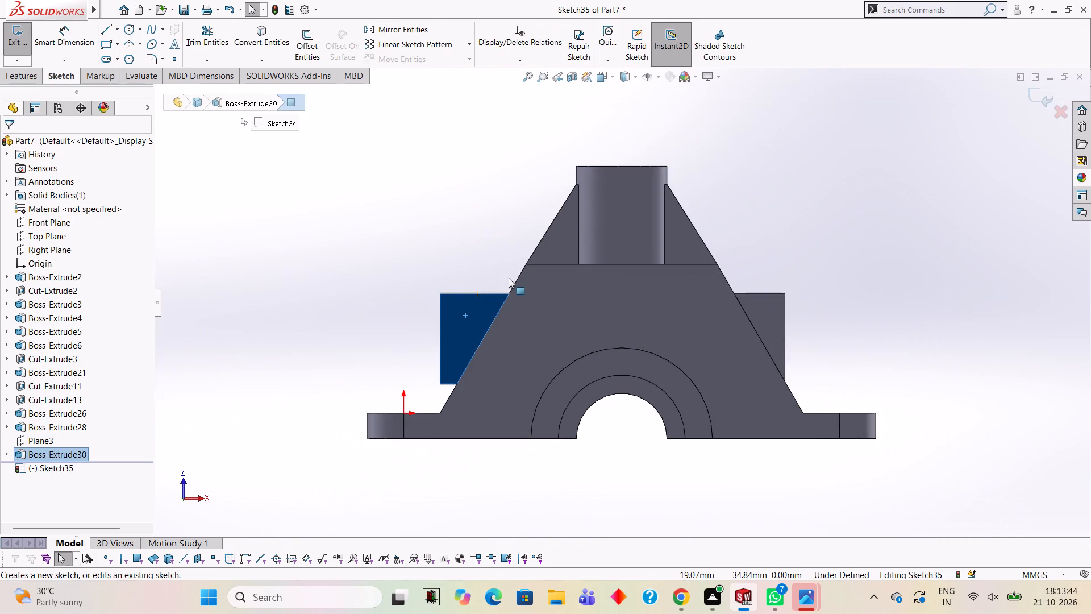
scroll(508, 444, "down", 1)
scroll(424, 287, "down", 6)
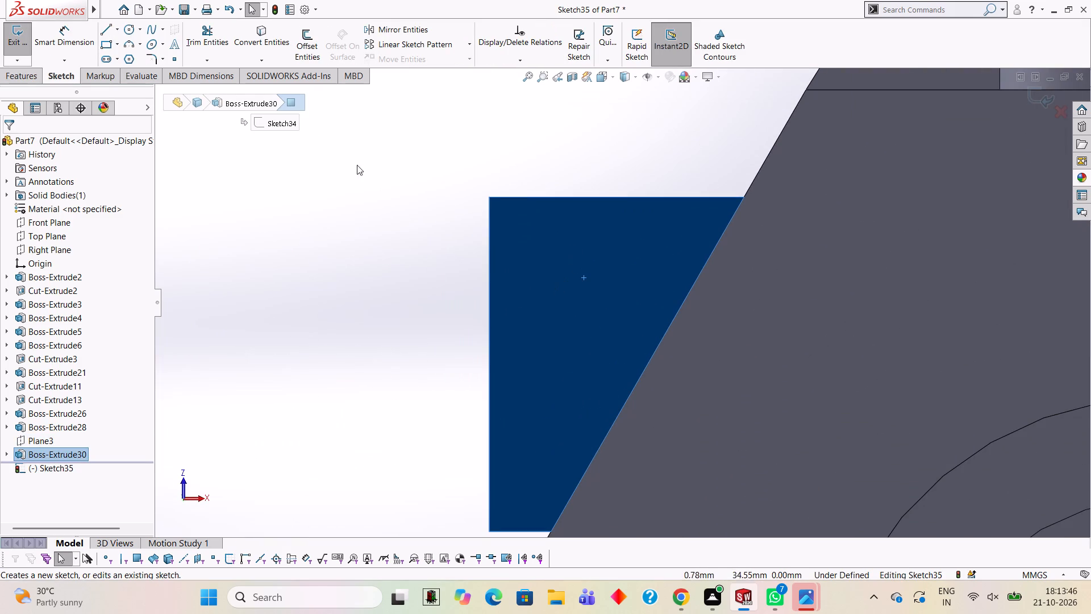
left_click(109, 32)
scroll(478, 367, "up", 2)
scroll(478, 368, "down", 2)
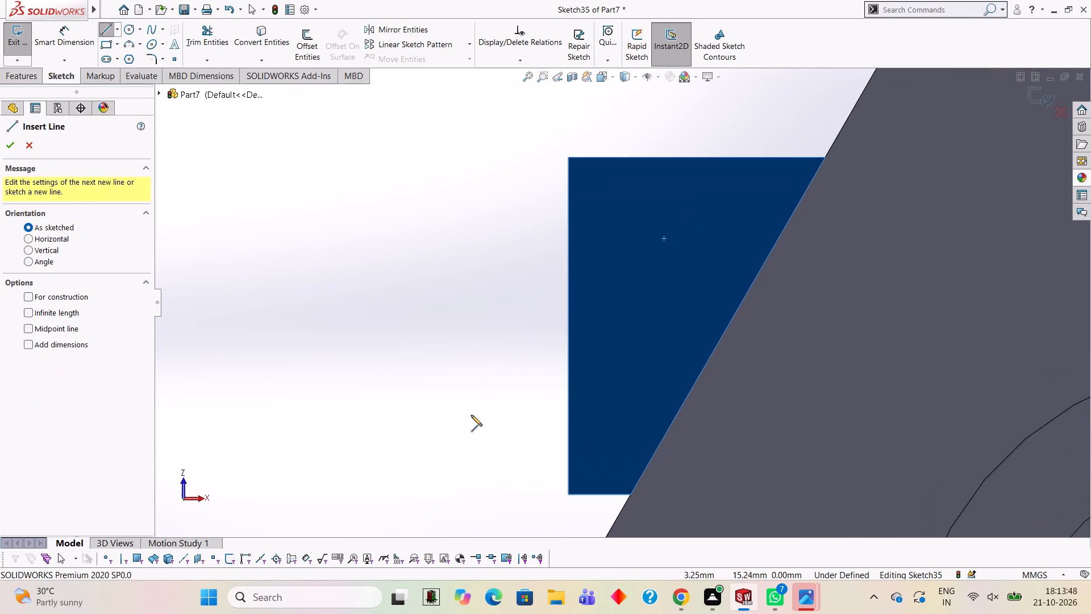
left_click(567, 492)
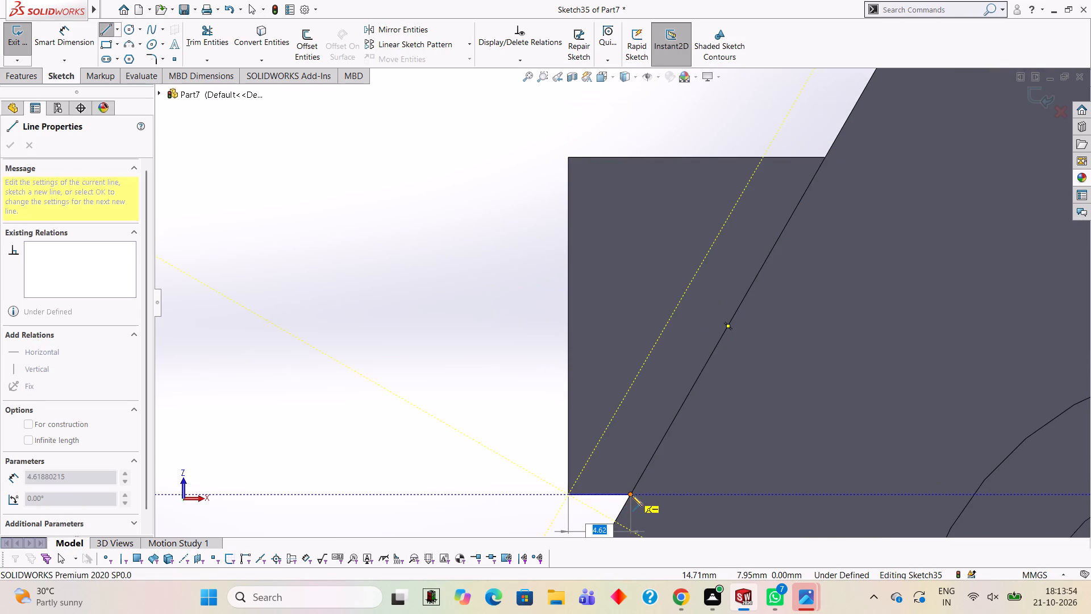
key("Escape")
key("Escape")
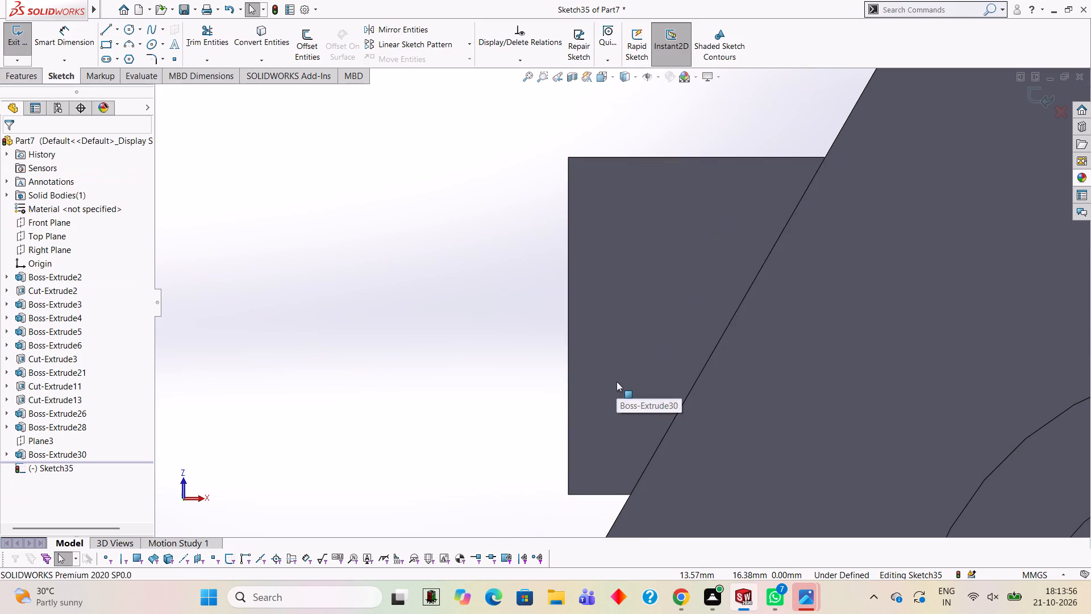
left_click(1036, 94)
Outline the bar's end face on the reference plane side with four lines forming a 25 x 15 mm rectangle in a new sketch.
middle_click_drag(830, 197, 889, 275)
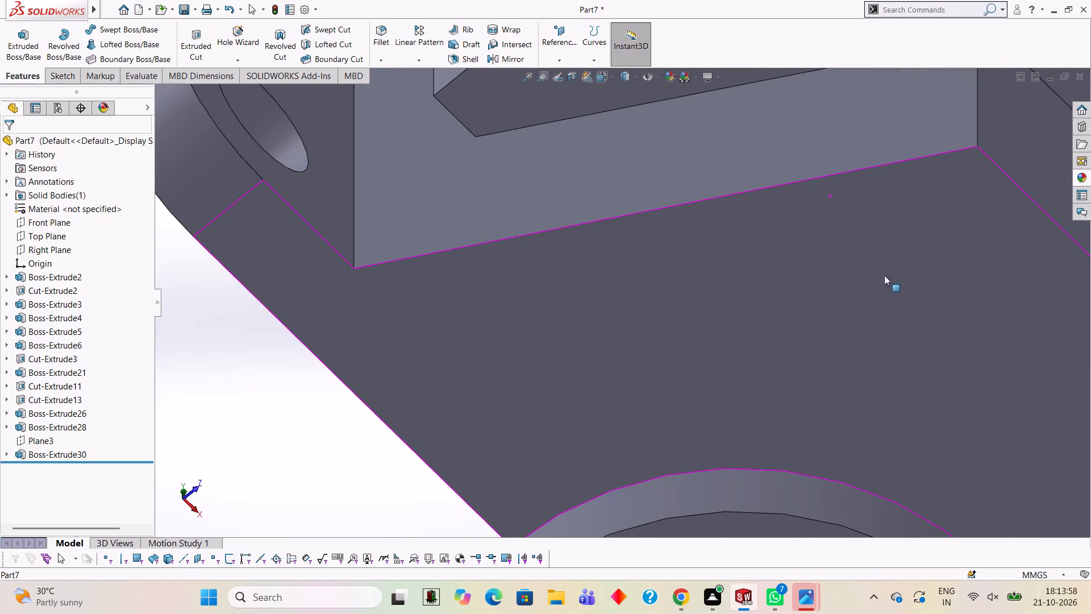
scroll(806, 224, "up", 5)
middle_click_drag(810, 231, 836, 304)
left_click(655, 127)
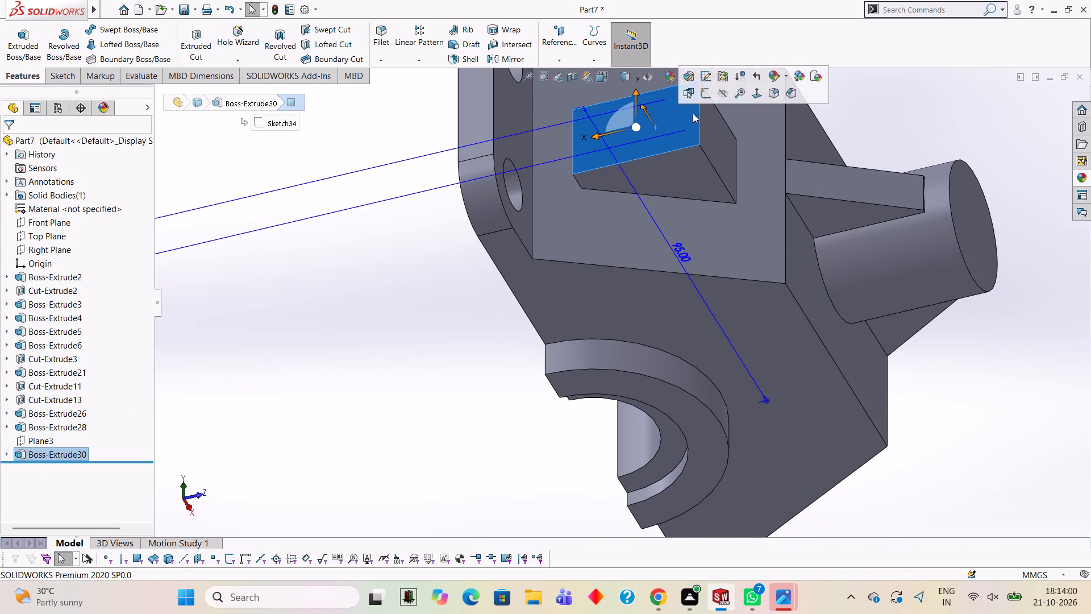
left_click(707, 100)
key("ctrl+8")
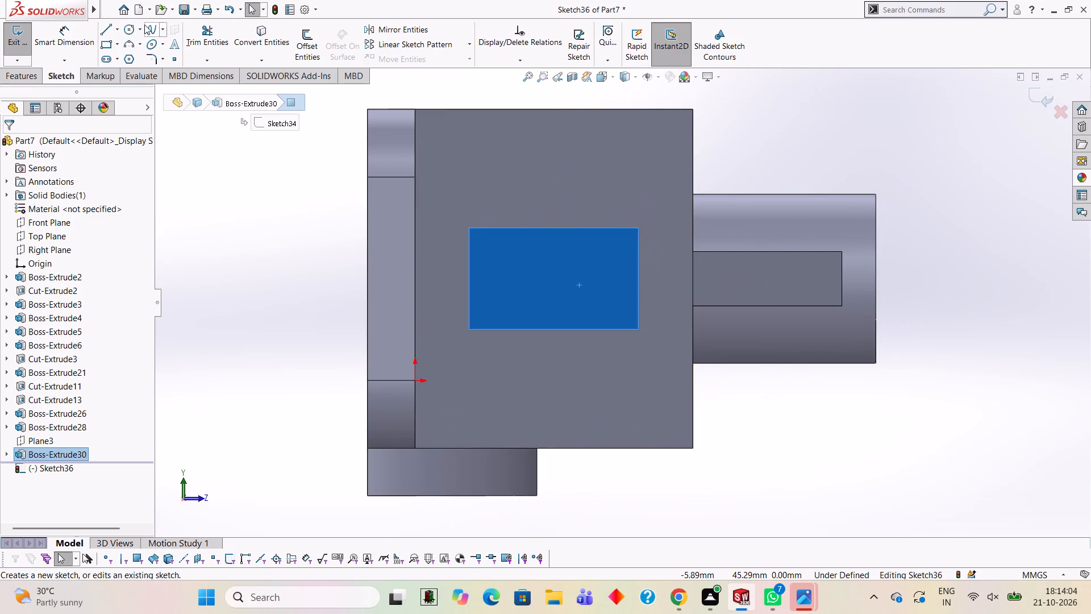
left_click(103, 23)
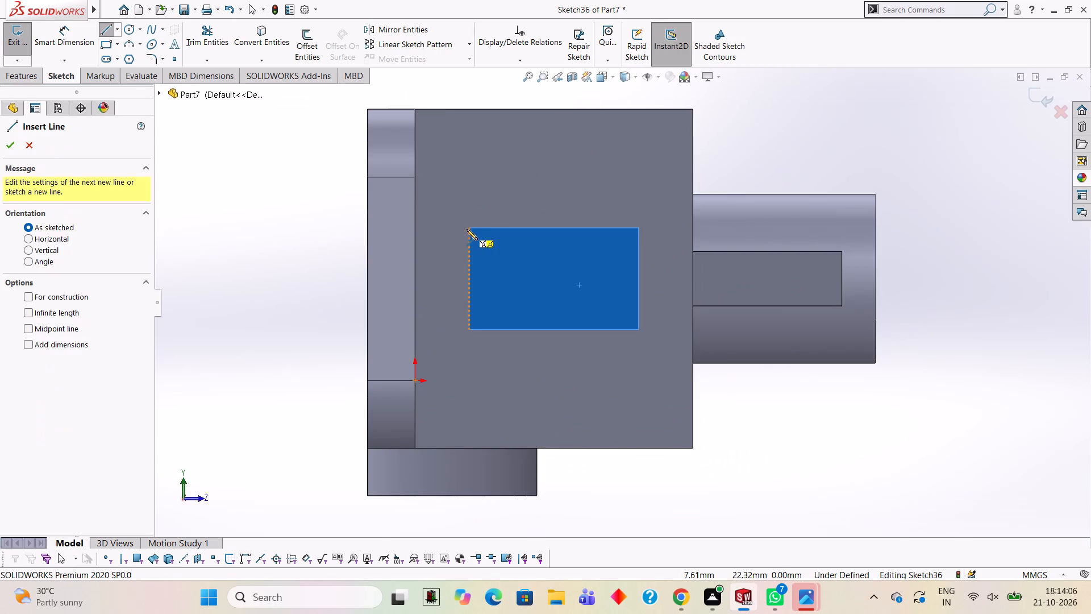
left_click(469, 227)
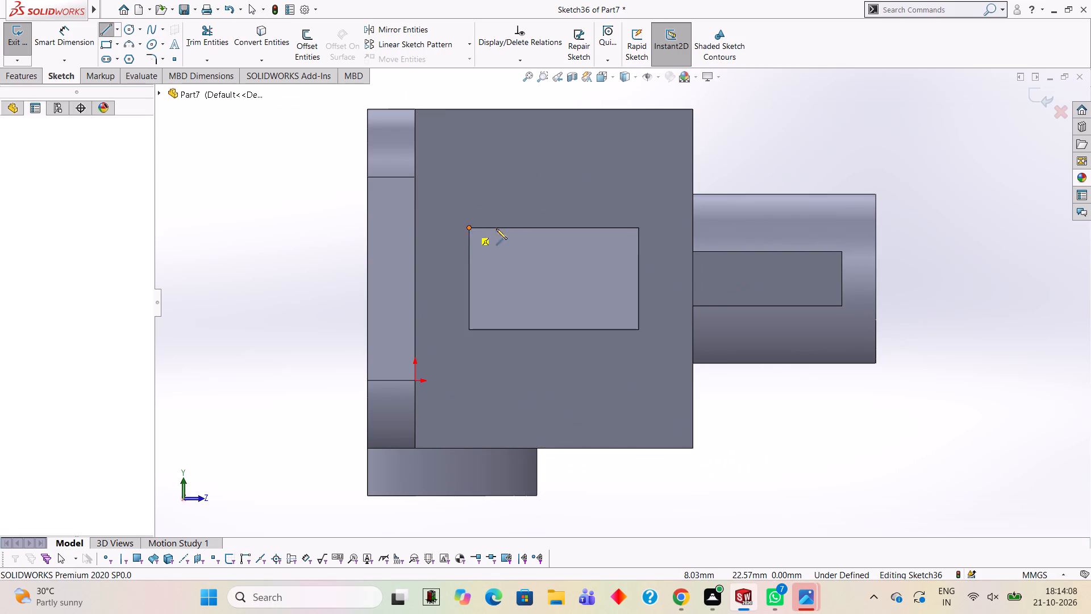
left_click(639, 227)
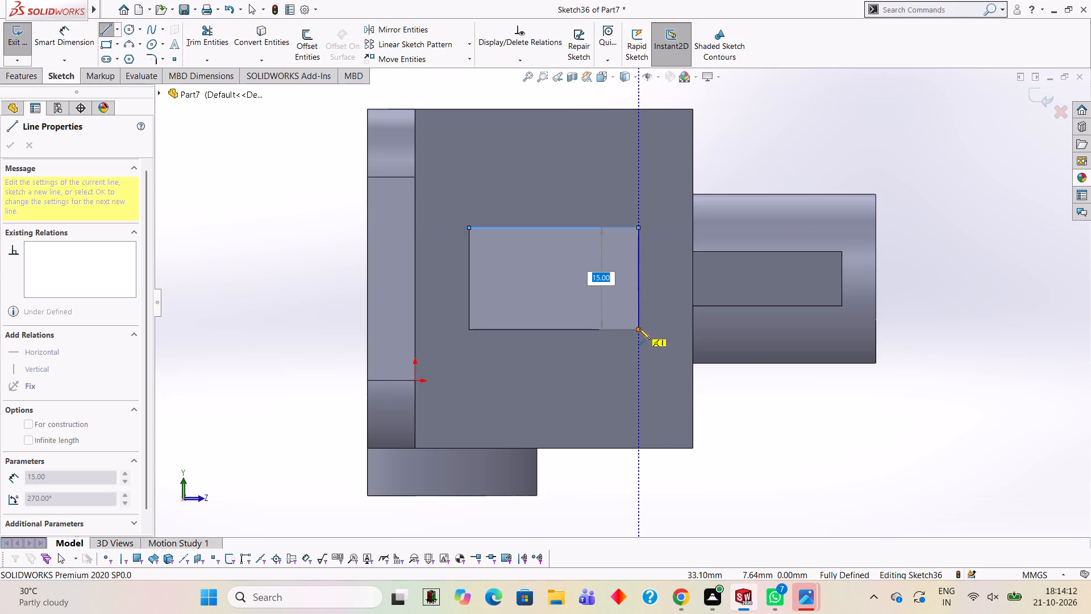
left_click(639, 329)
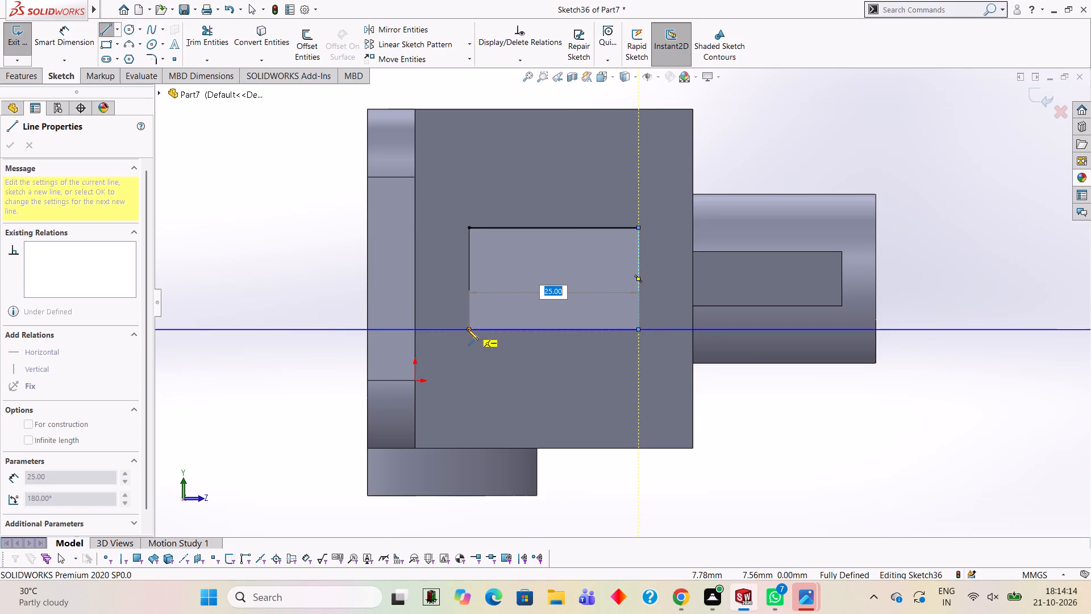
left_click(468, 329)
left_click(469, 230)
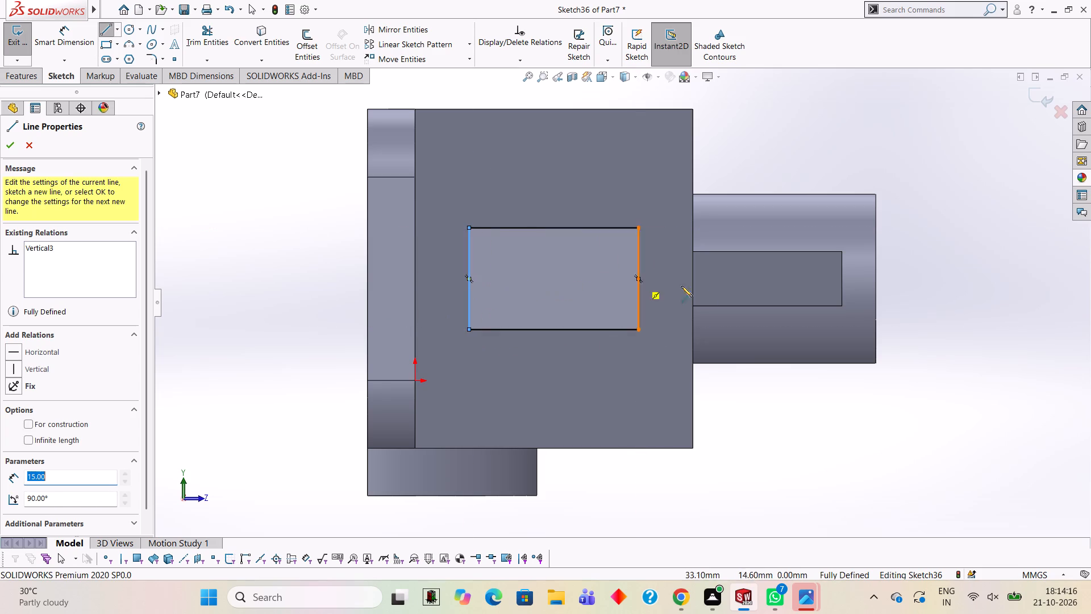
left_click(11, 150)
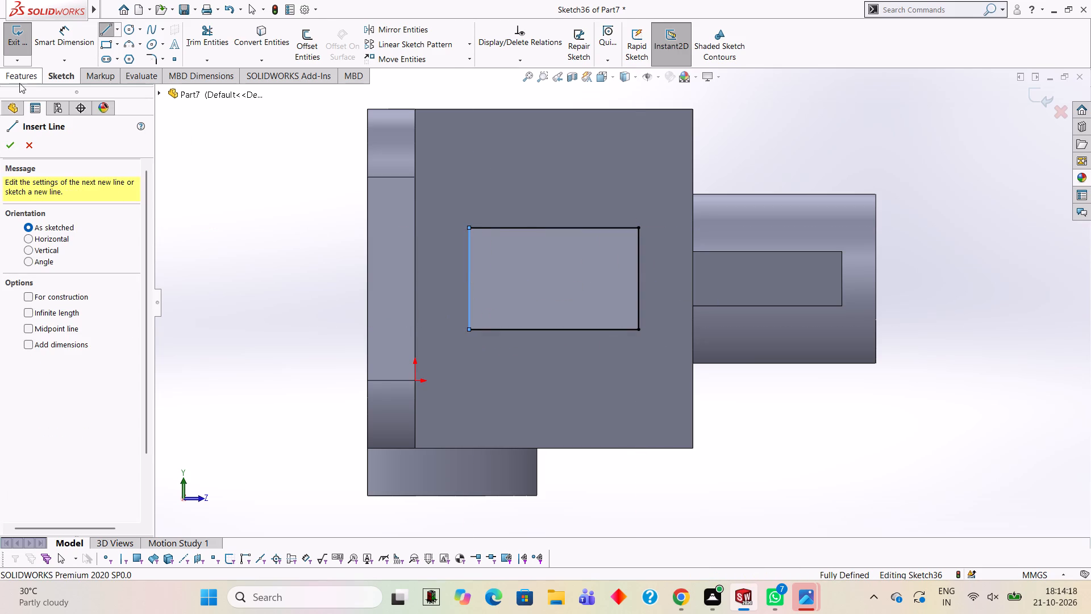
Cut the outlined bar end back with a blind extruded cut 4.62 mm deep.
left_click(19, 83)
left_click(206, 50)
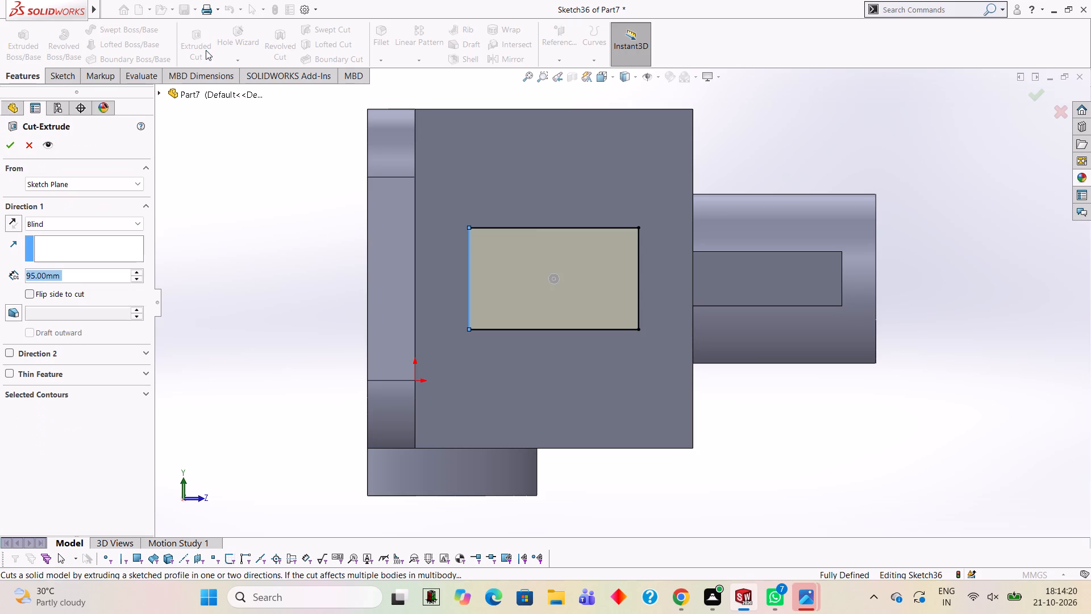
middle_click_drag(573, 242, 514, 181)
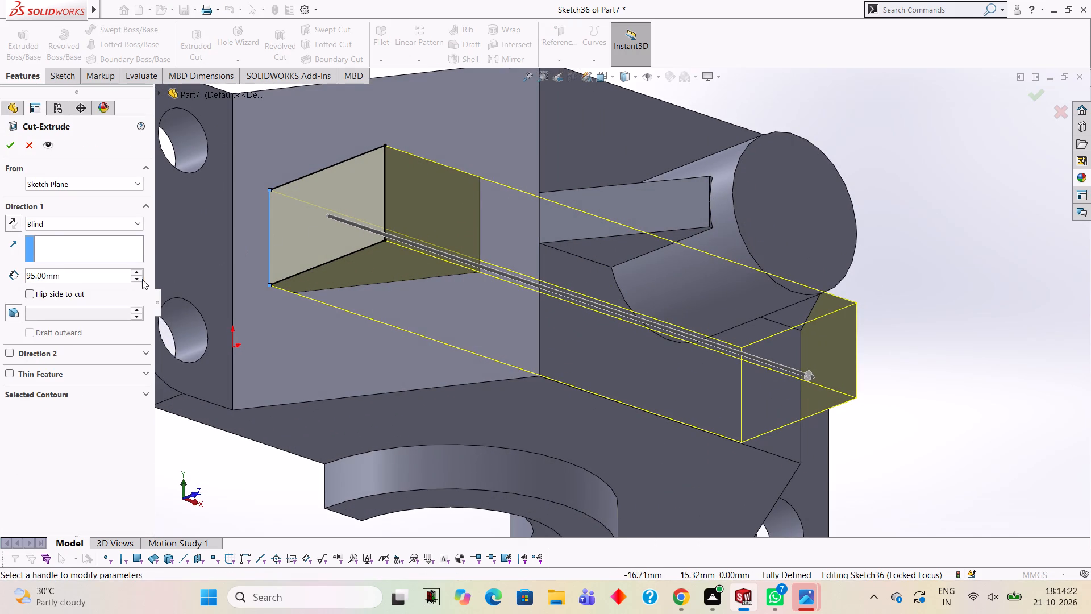
left_click(116, 273)
key("BackSpace")
key("BackSpace")
key("BackSpace")
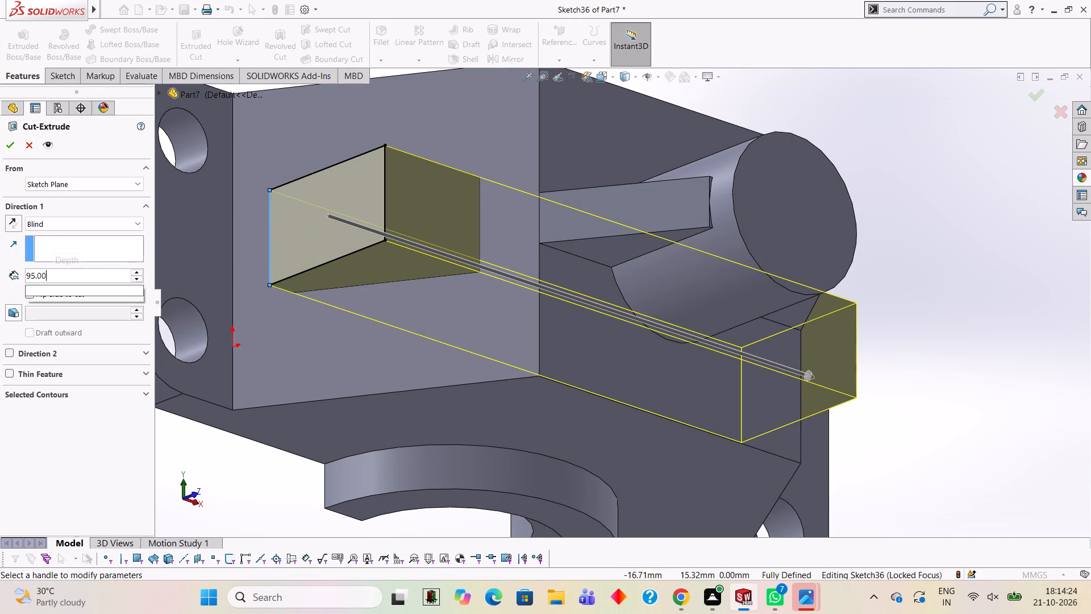
key("BackSpace")
key("BackSpace")
key("BackSpace")
key("BackSpace")
type("4.62")
key("Return")
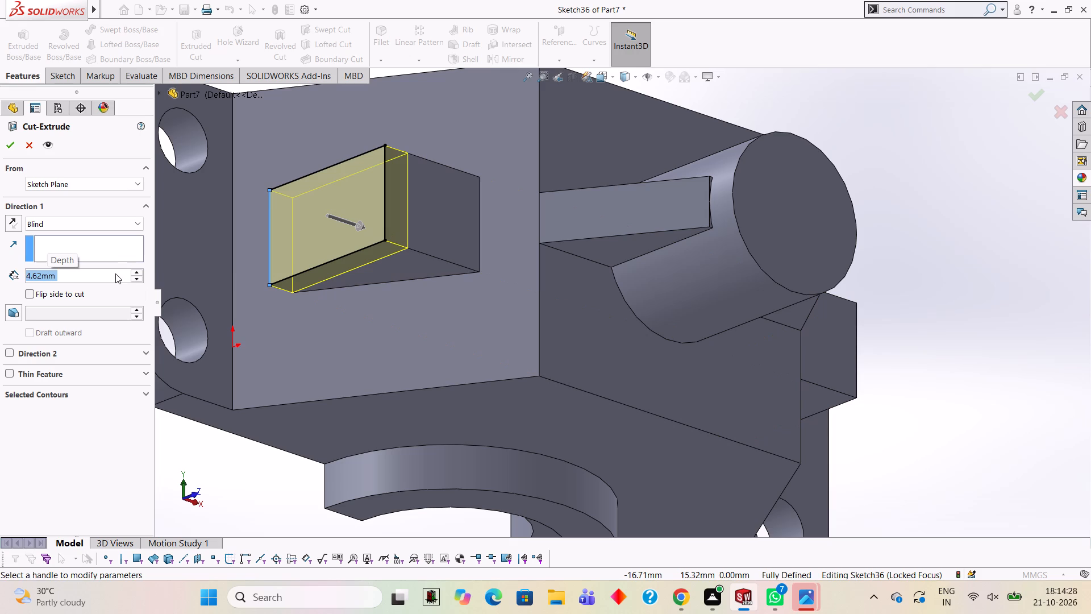
left_click(11, 153)
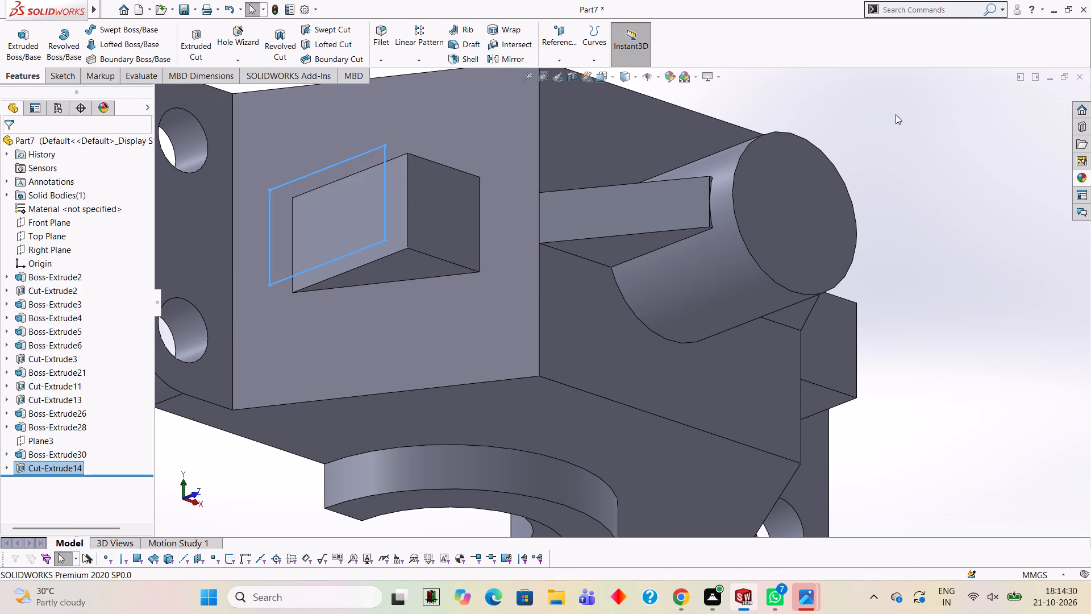
left_click(906, 118)
Examine the trimmed bar's projections on both sloped sides of the block.
scroll(843, 304, "up", 4)
middle_click_drag(828, 319, 777, 292)
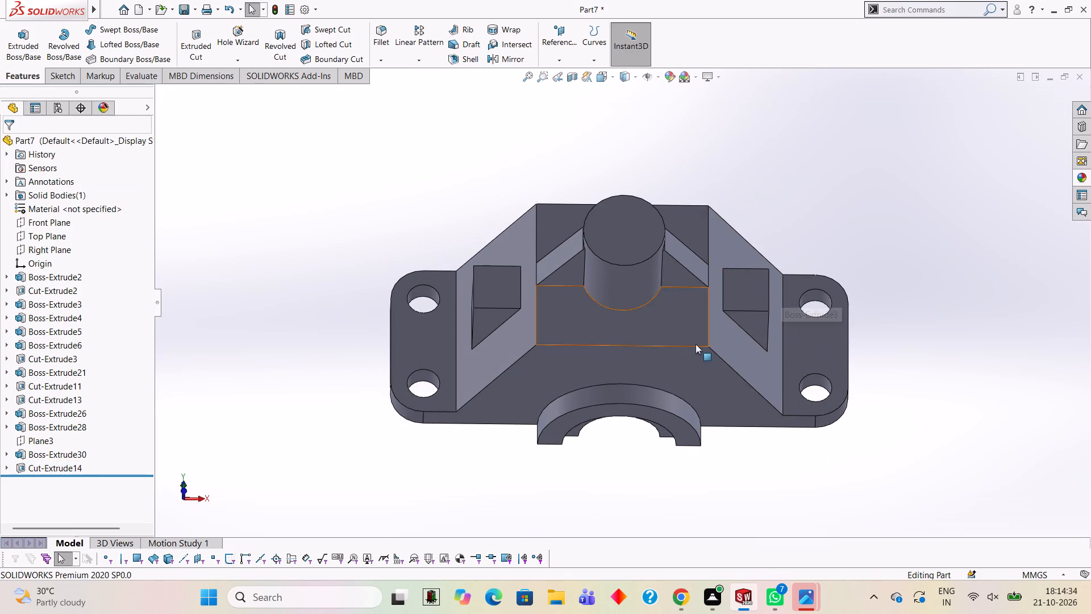
middle_click_drag(699, 354, 714, 276)
scroll(616, 259, "down", 4)
scroll(714, 381, "up", 3)
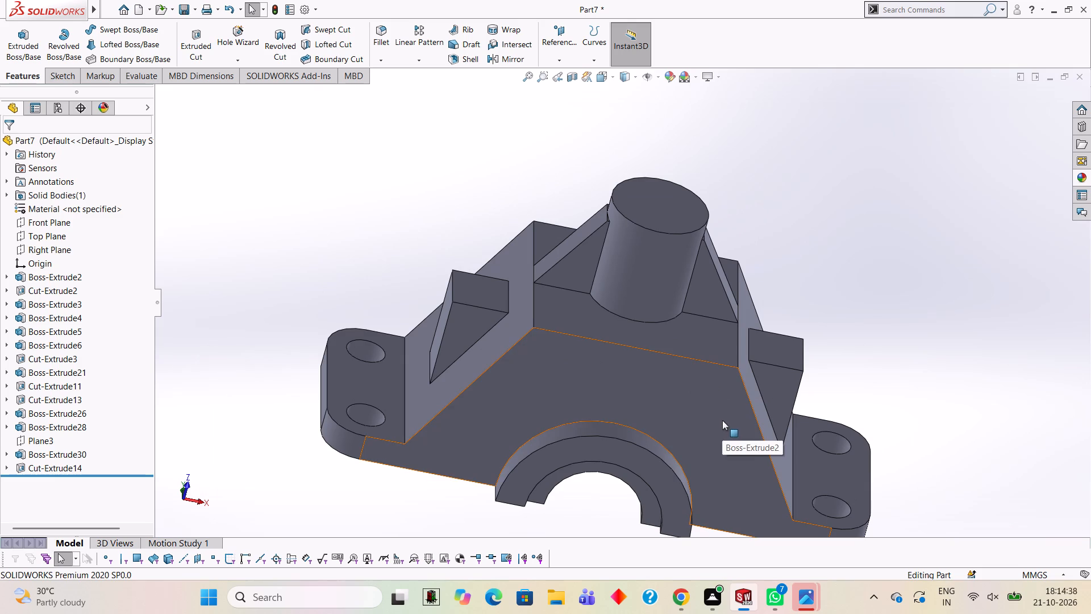
scroll(651, 376, "down", 3)
scroll(670, 375, "up", 3)
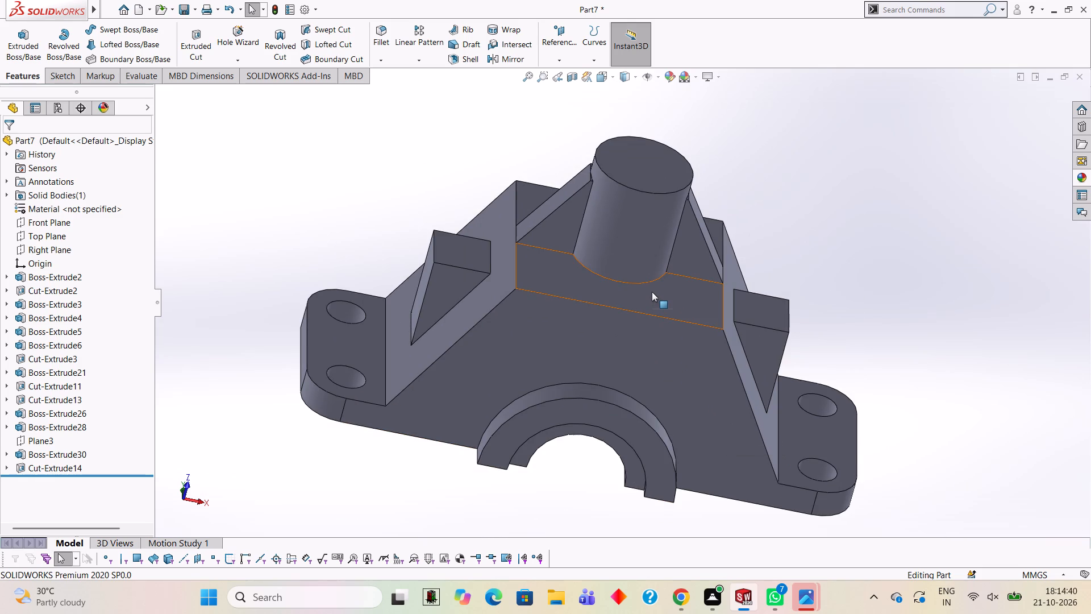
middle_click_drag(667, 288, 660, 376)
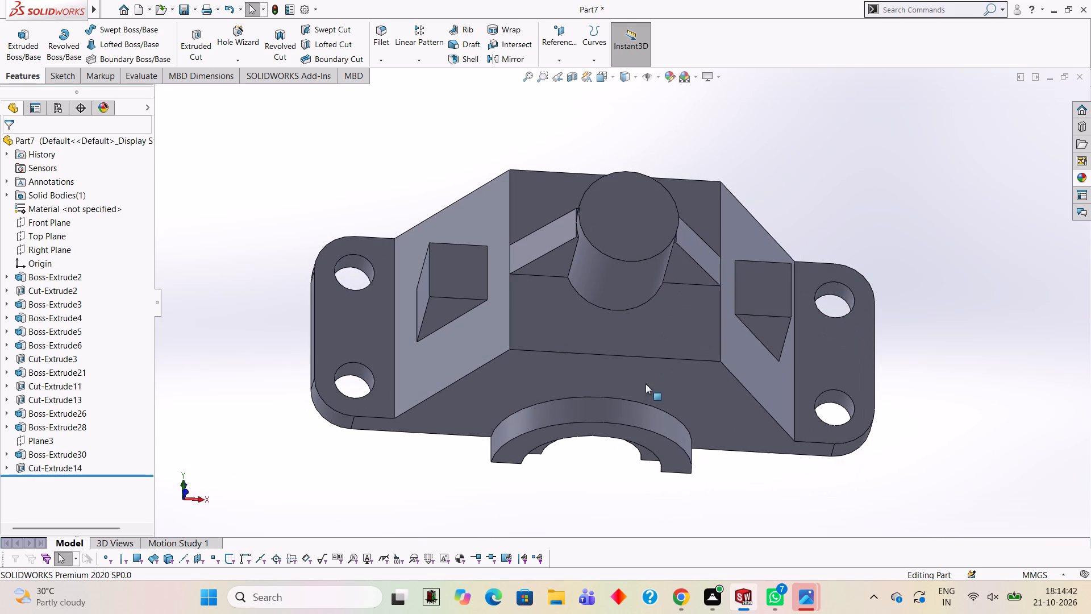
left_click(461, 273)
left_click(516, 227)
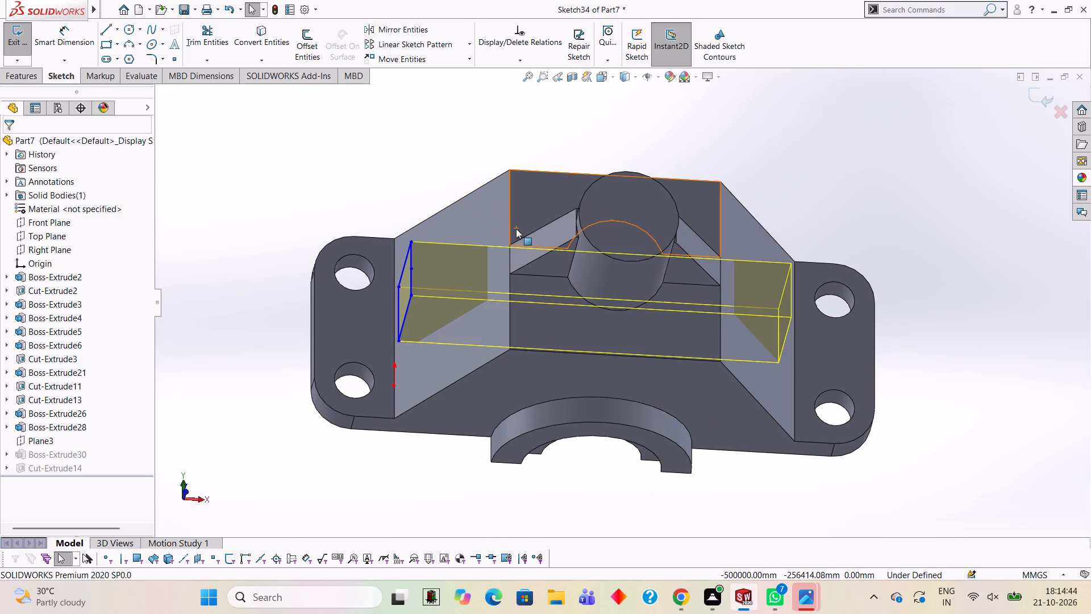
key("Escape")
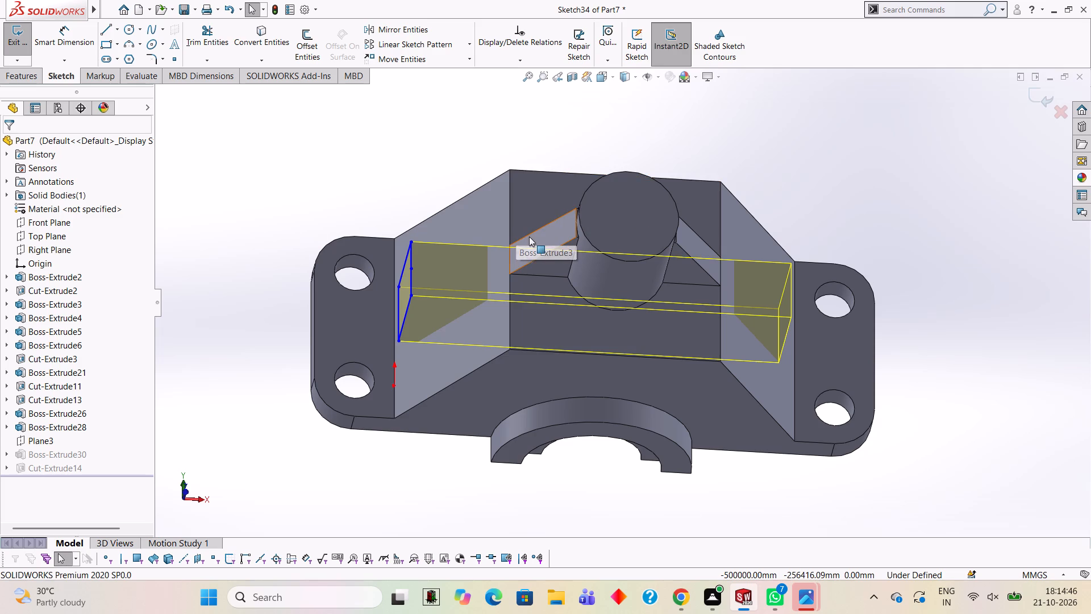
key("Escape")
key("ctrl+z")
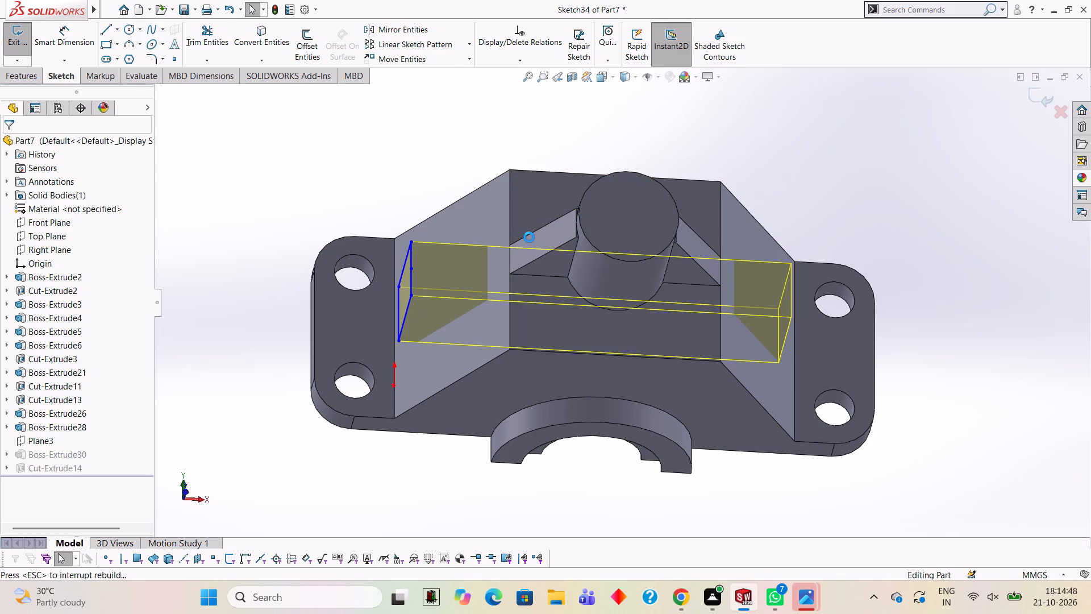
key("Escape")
Sketch a 10 mm diameter circle centred on the top face of each bar projection, both in one new sketch.
left_click(457, 280)
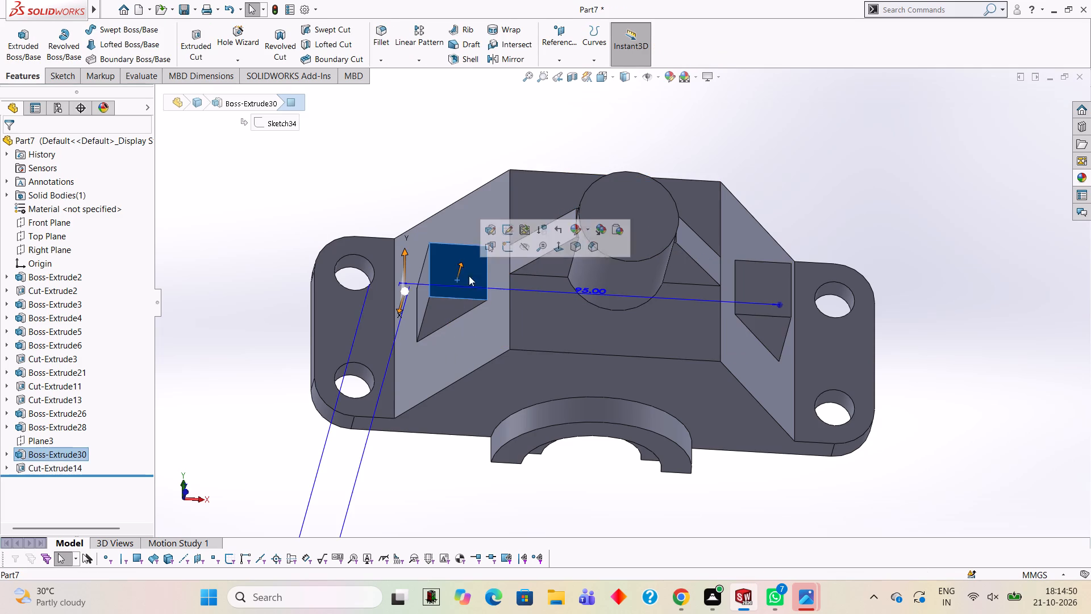
left_click(510, 250)
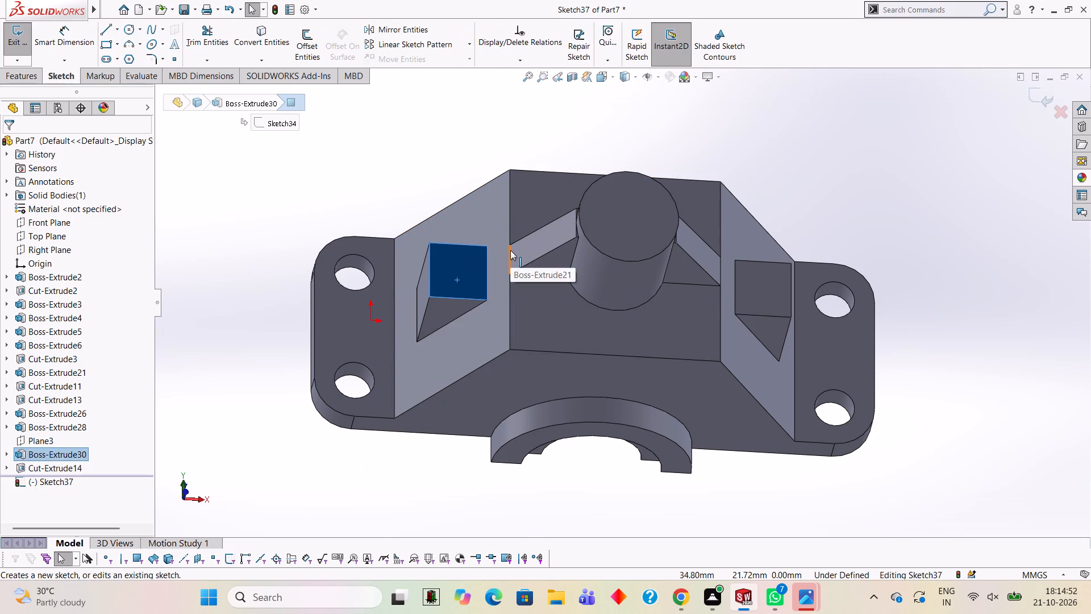
key("ctrl+8")
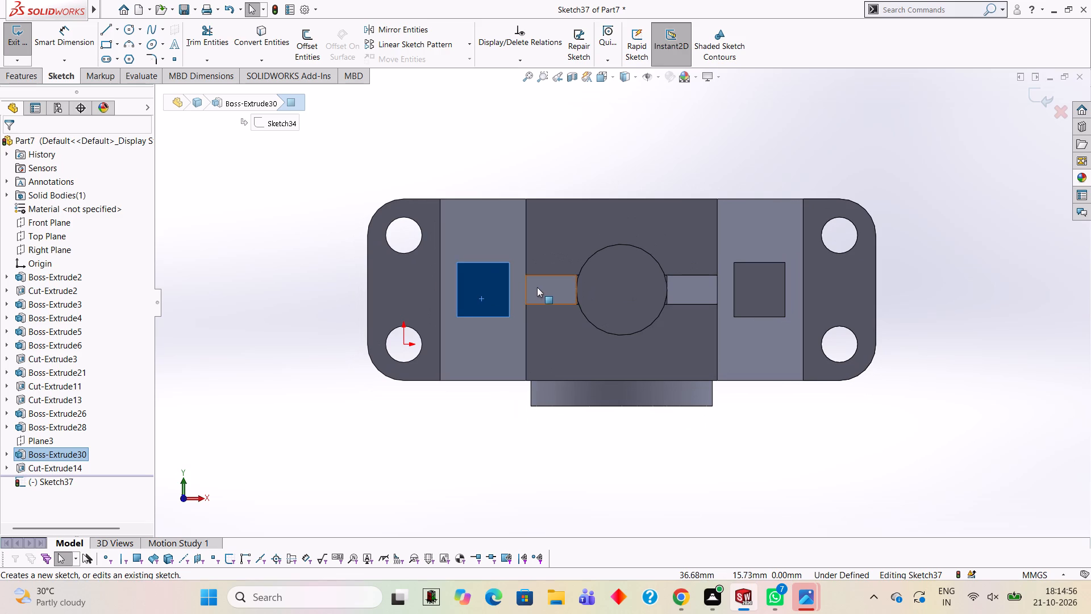
scroll(537, 286, "down", 3)
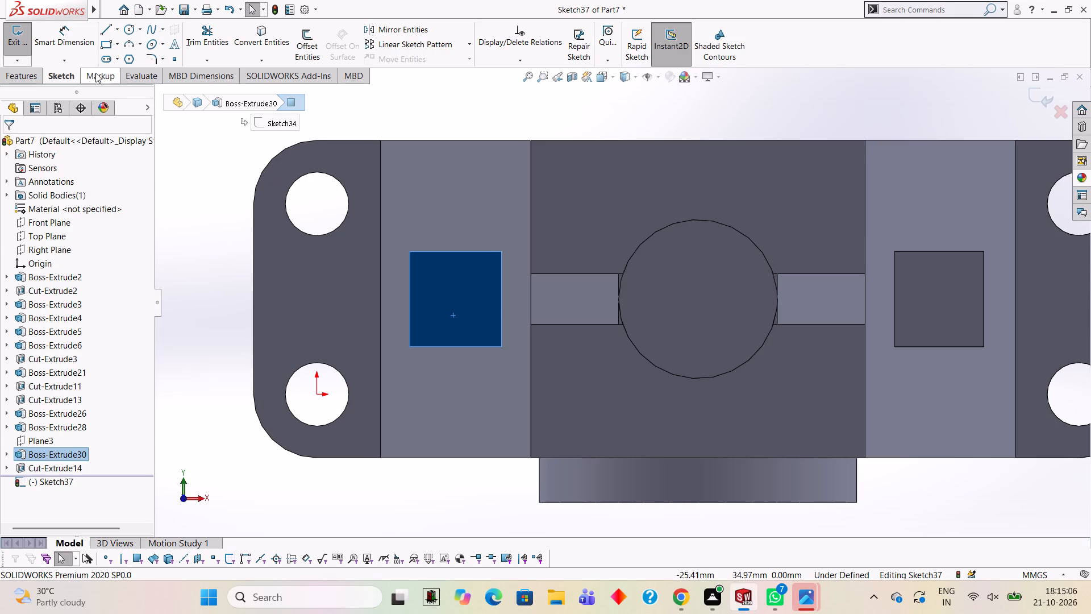
left_click(127, 31)
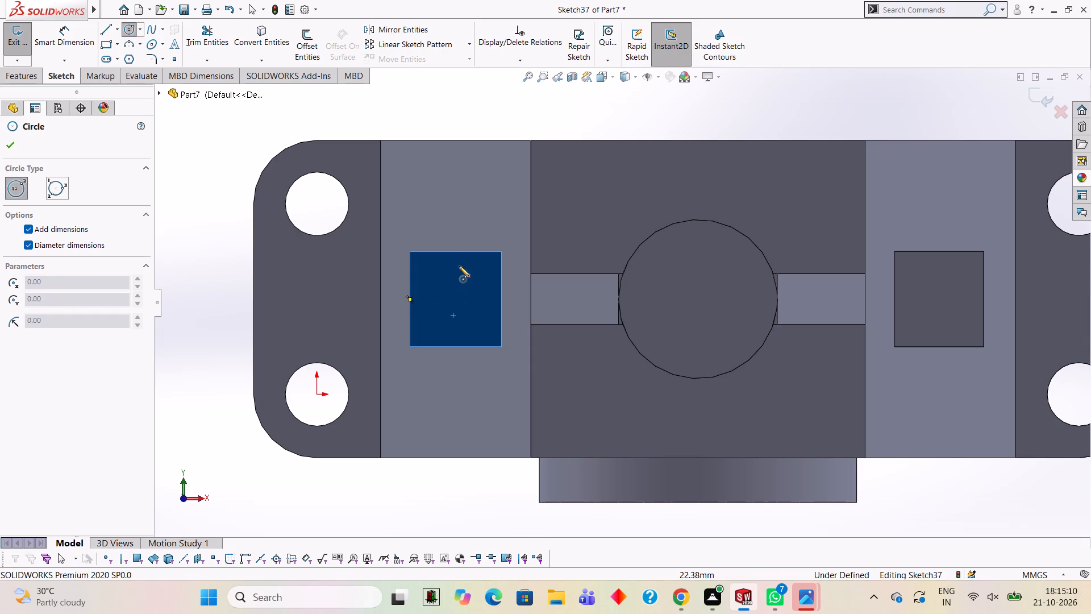
left_click(457, 298)
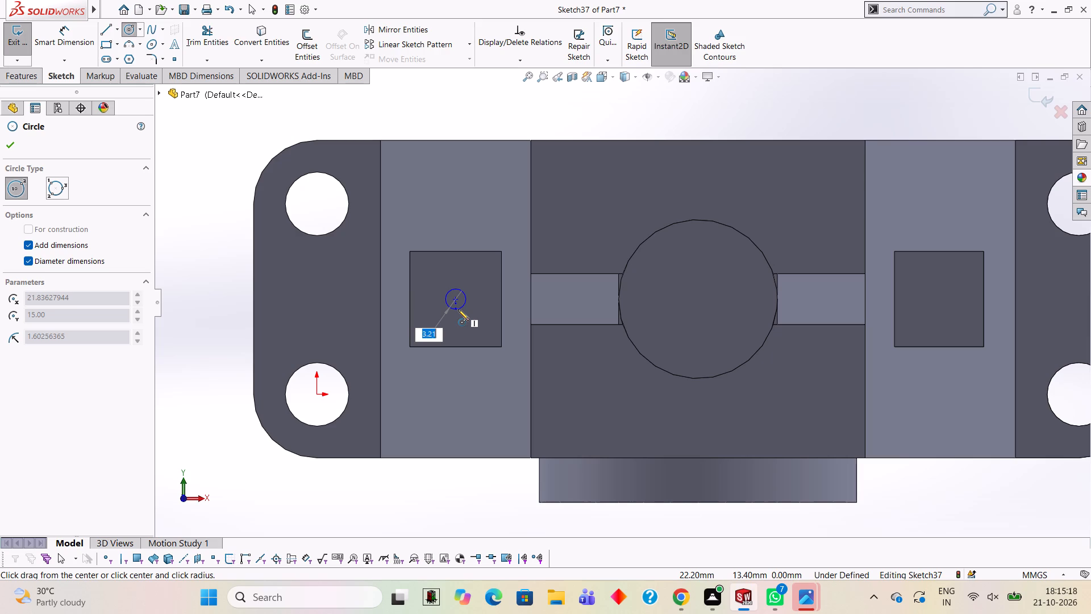
type("10")
key("Return")
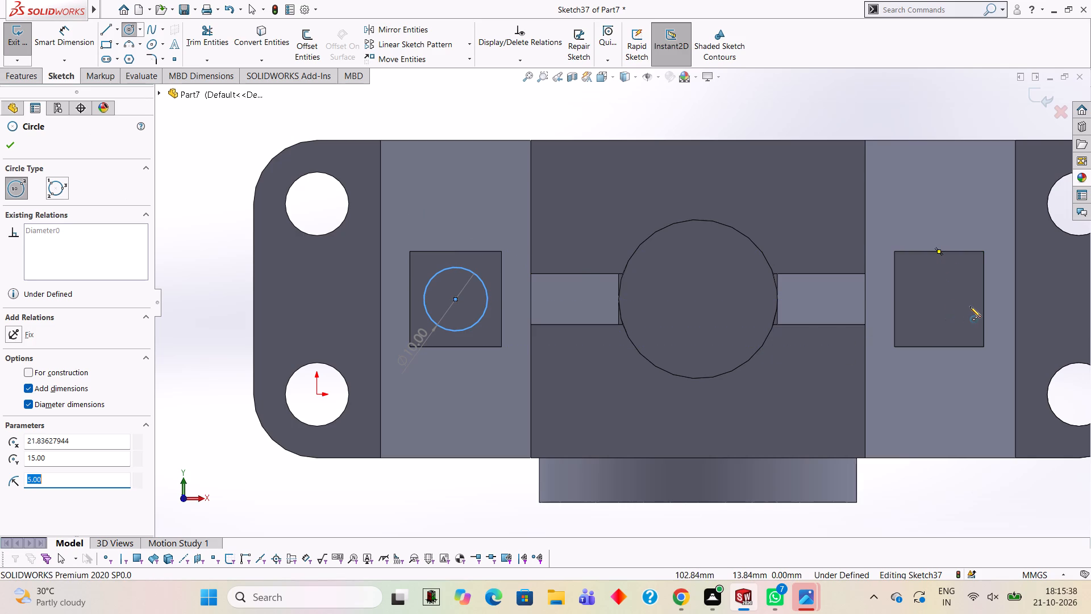
left_click(942, 302)
type("10")
key("Return")
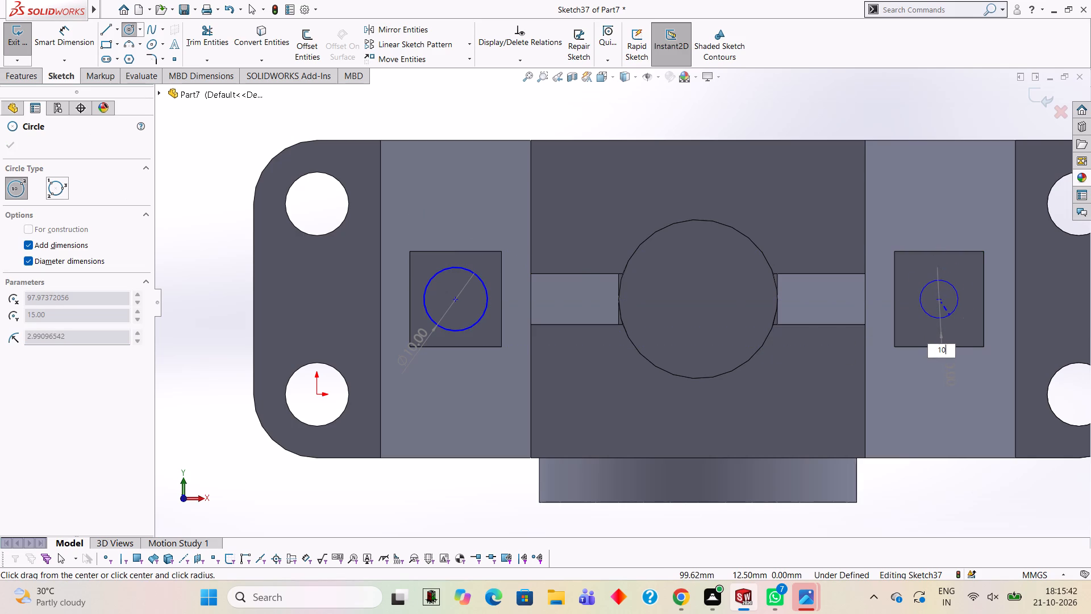
Set up a blind extruded cut of both circles 15 mm deep and check its preview against the block's slopes.
middle_click_drag(808, 474, 830, 343)
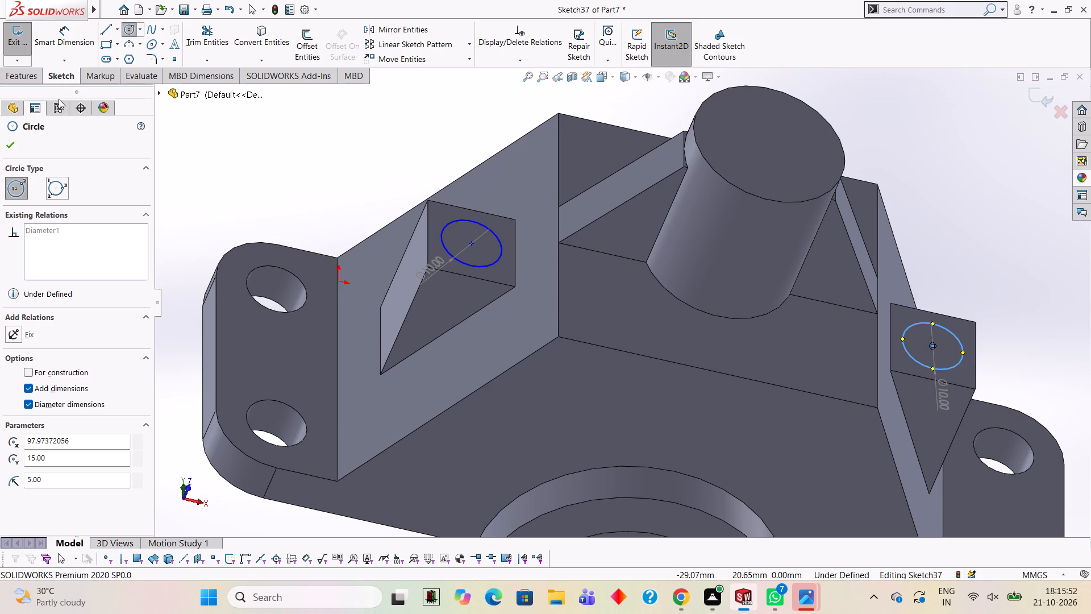
left_click(32, 73)
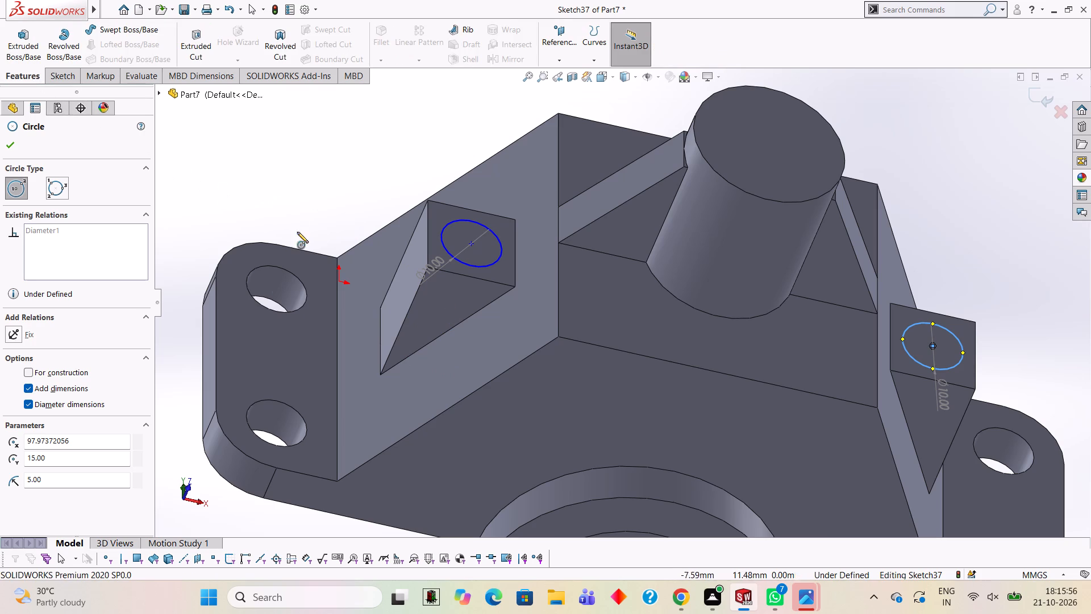
left_click(201, 49)
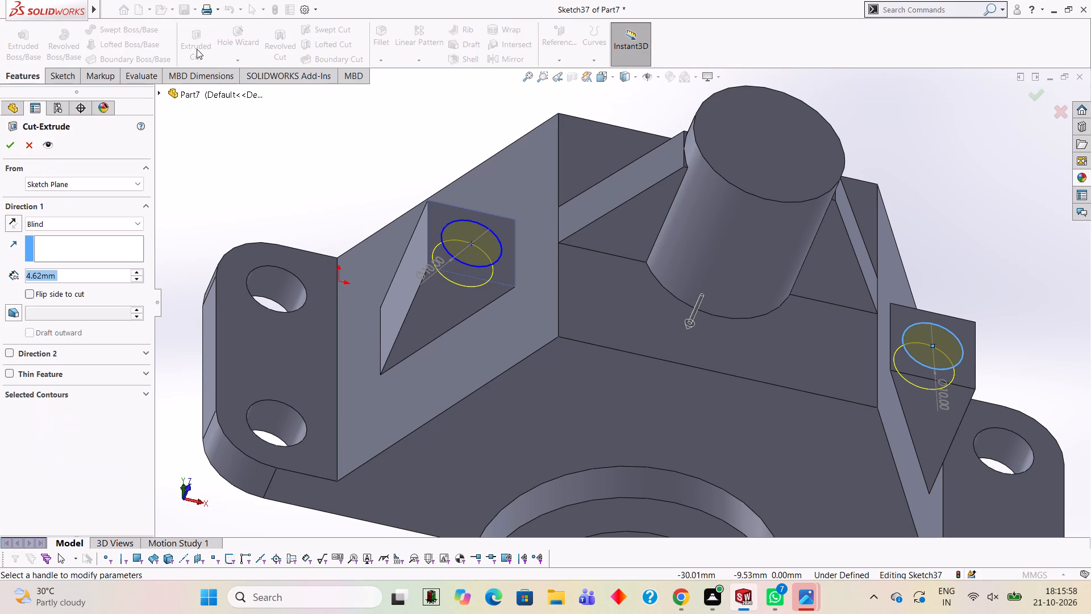
left_click(92, 280)
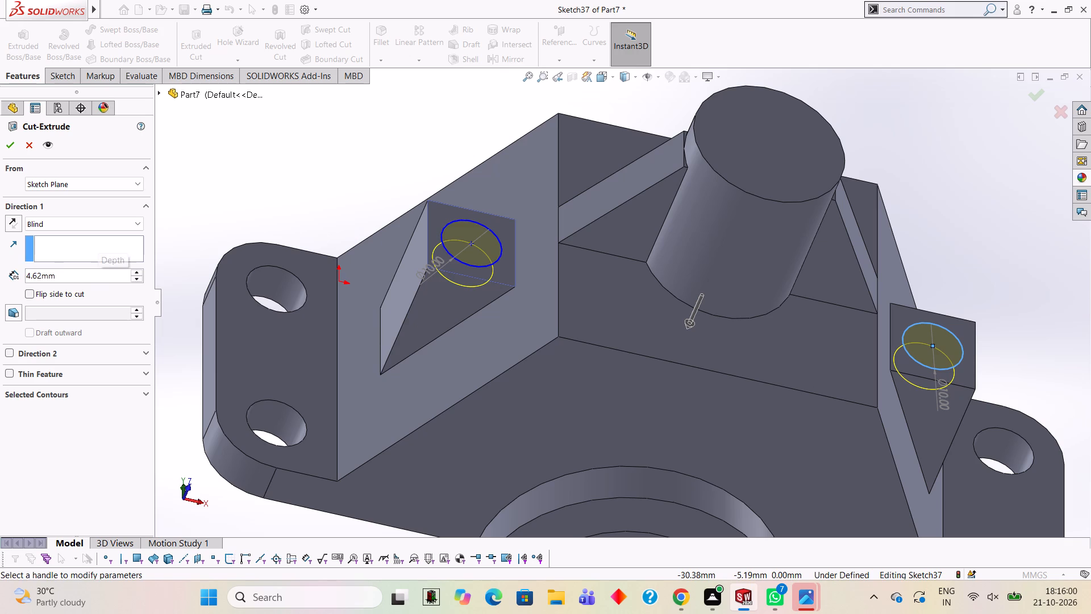
key("BackSpace")
key("BackSpace")
key("BackSpace")
key("BackSpace")
key("BackSpace")
key("BackSpace")
type("15")
key("Return")
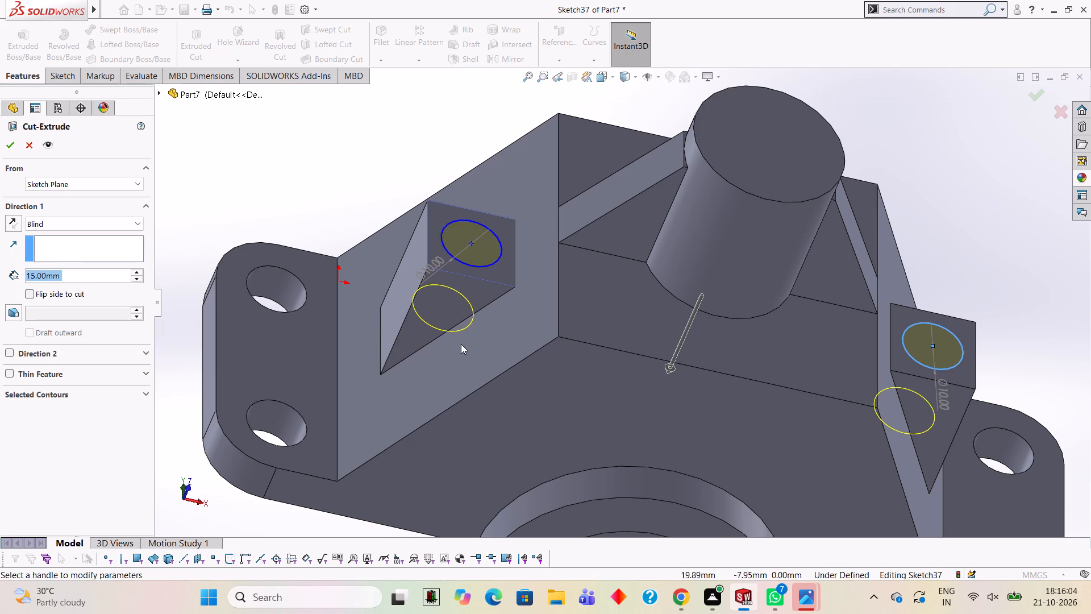
middle_click_drag(549, 375, 536, 246)
scroll(607, 438, "up", 1)
scroll(608, 431, "down", 2)
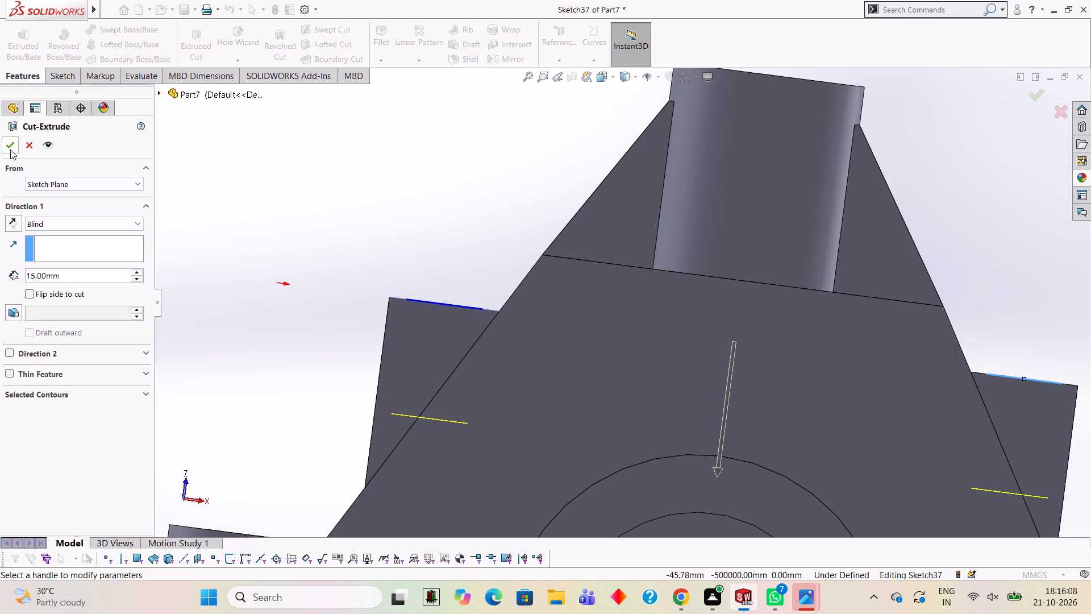
Increase the depth of the two-circle blind cut to 18 mm and complete the cut.
left_click(78, 269)
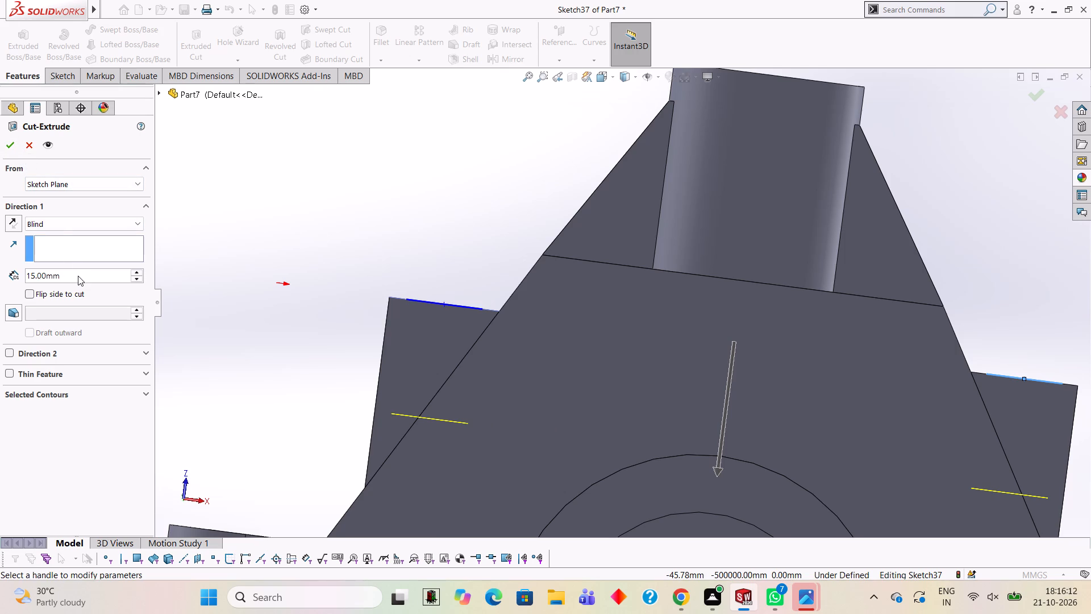
left_click(78, 276)
key("BackSpace")
key("BackSpace")
key("BackSpace")
key("BackSpace")
key("BackSpace")
key("BackSpace")
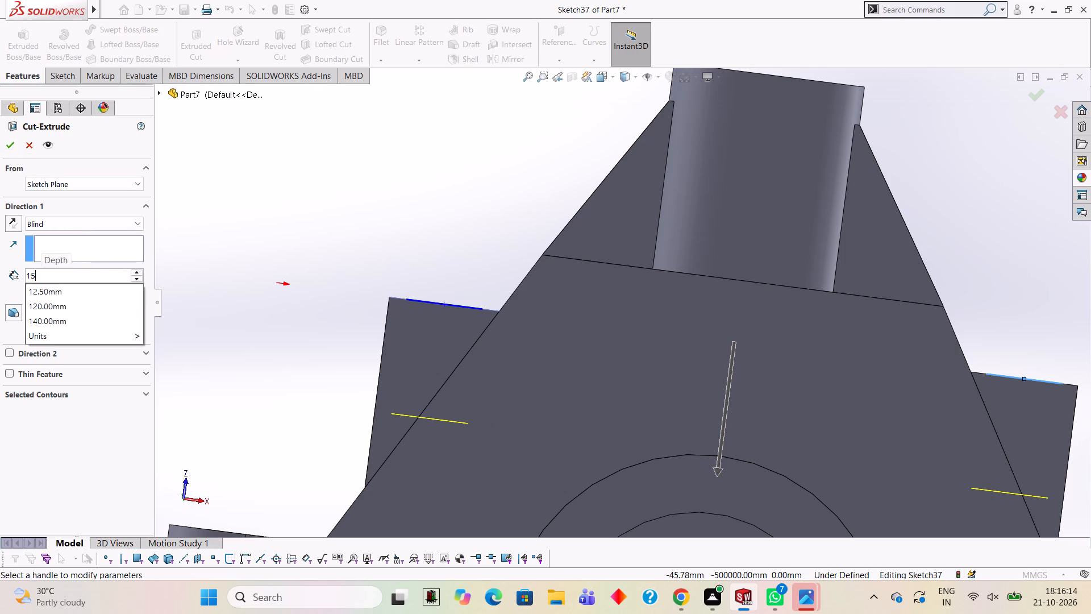
key("BackSpace")
type("18")
key("Return")
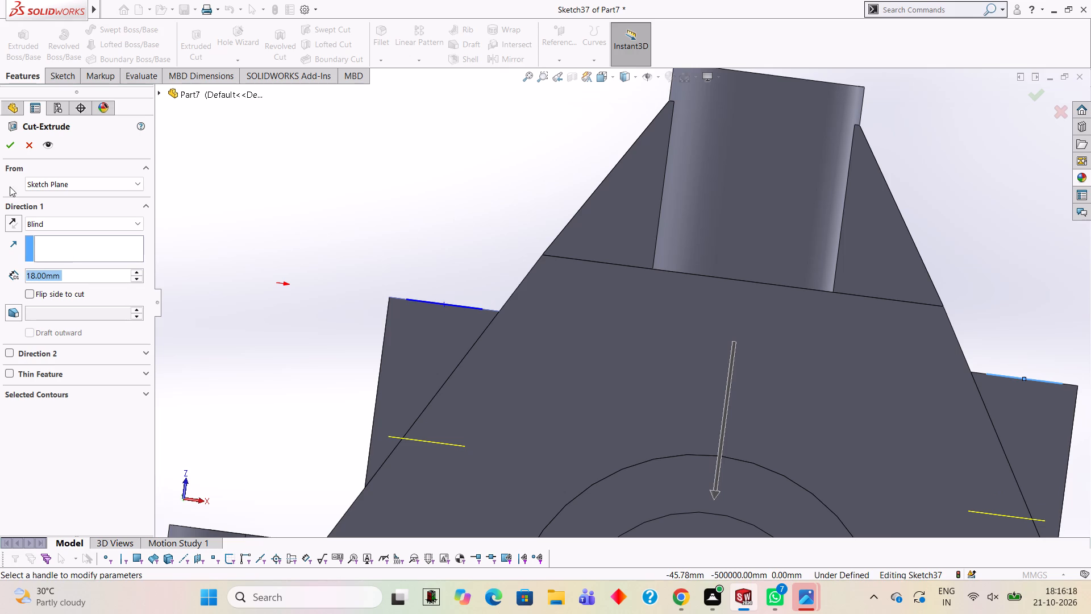
left_click(14, 147)
left_click(403, 232)
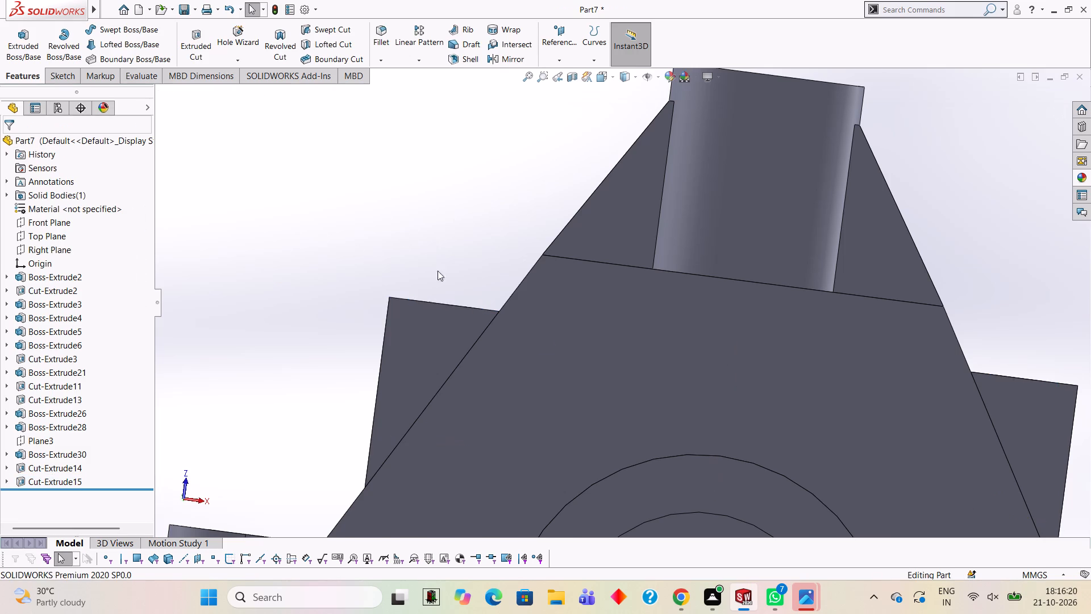
Examine the holes in the two bar projections and the overall bracket from several angles.
scroll(563, 346, "up", 2)
middle_click_drag(568, 352, 577, 469)
middle_click_drag(653, 348, 647, 476)
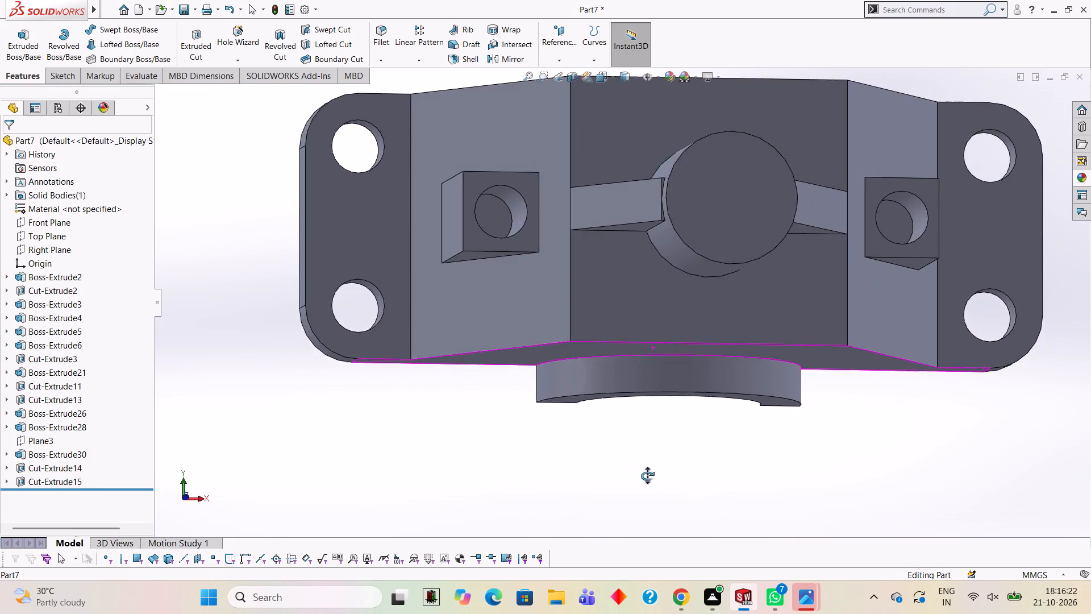
middle_click_drag(647, 476, 648, 222)
scroll(718, 328, "up", 2)
middle_click_drag(706, 310, 669, 288)
scroll(669, 288, "down", 1)
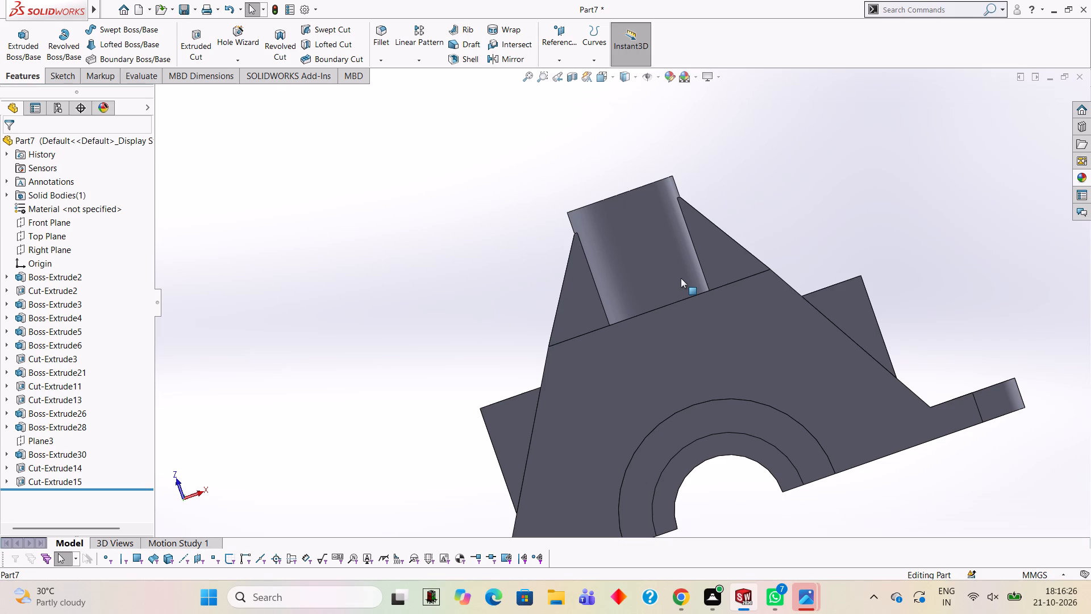
scroll(683, 247, "up", 1)
middle_click_drag(683, 247, 722, 395)
scroll(728, 397, "up", 1)
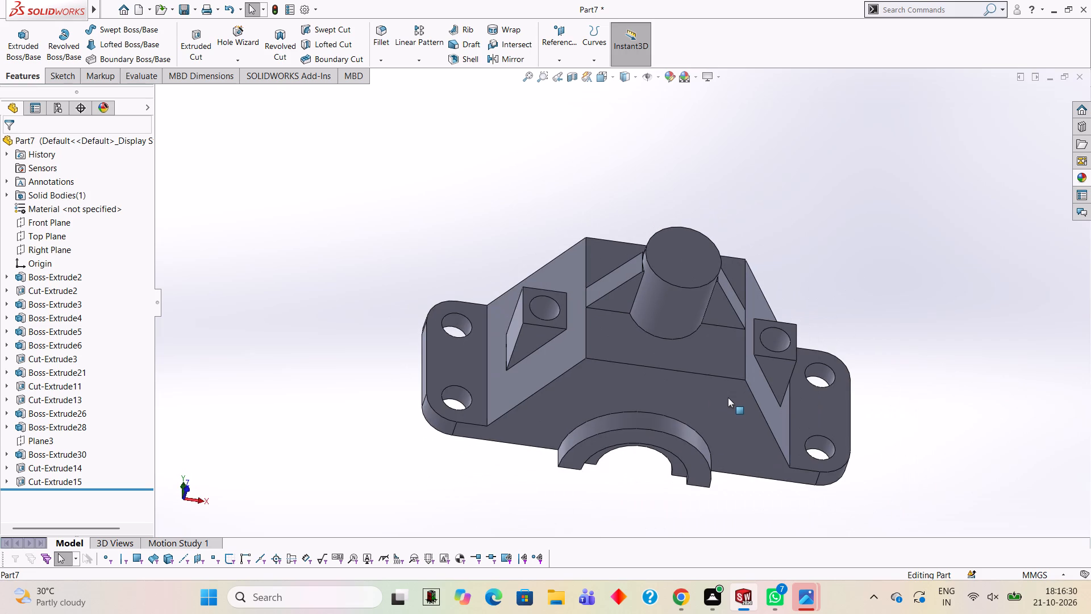
scroll(635, 423, "down", 2)
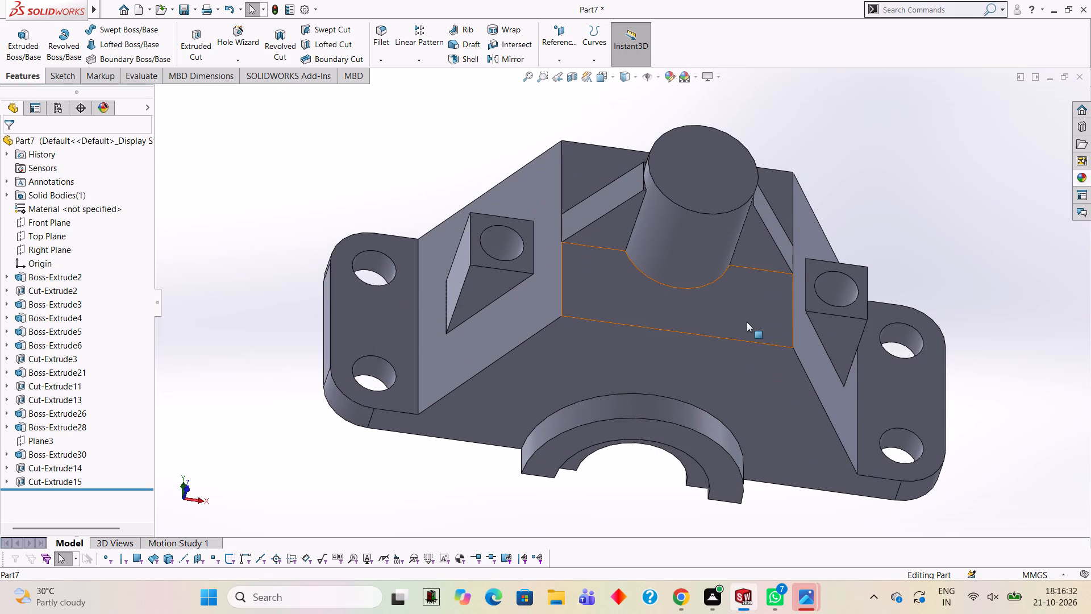
Sketch a 15 mm diameter circle at the centre of the round boss's top face in a new sketch.
left_click(706, 181)
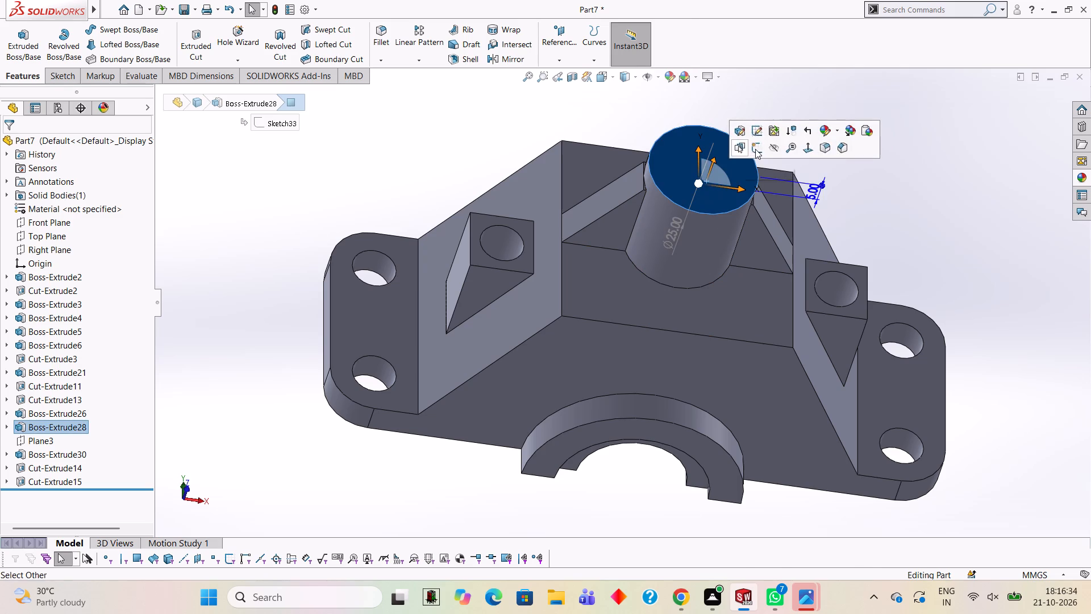
left_click(755, 149)
key("ctrl+8")
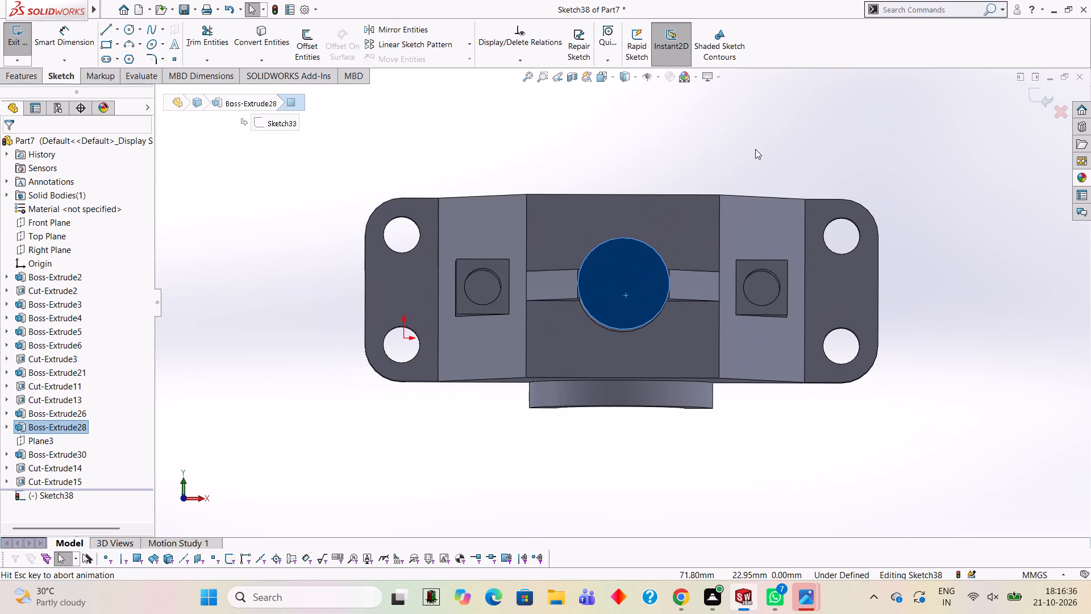
scroll(638, 272, "down", 2)
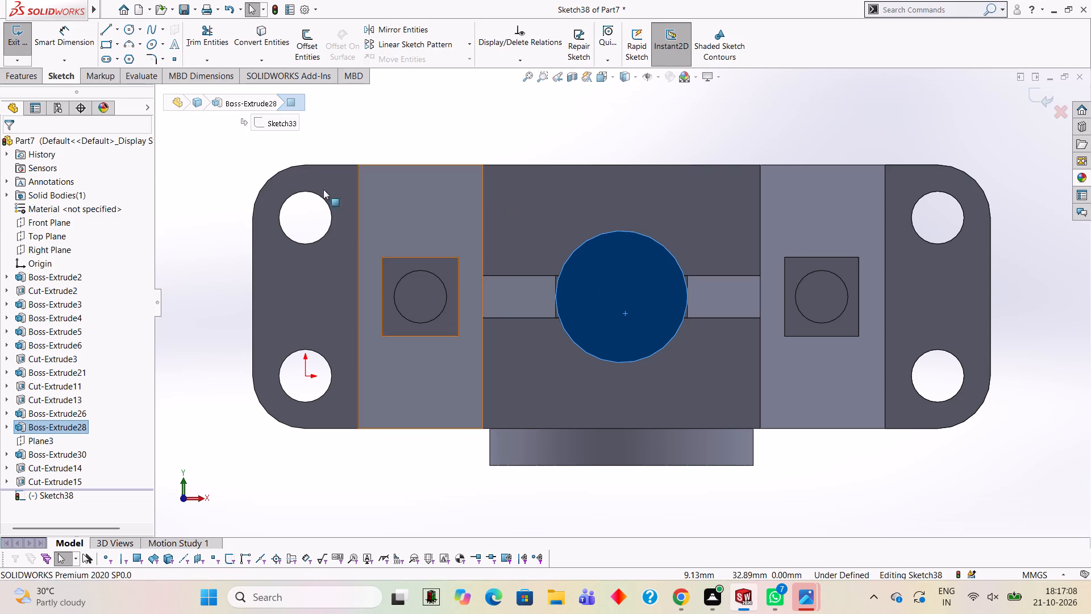
left_click(127, 22)
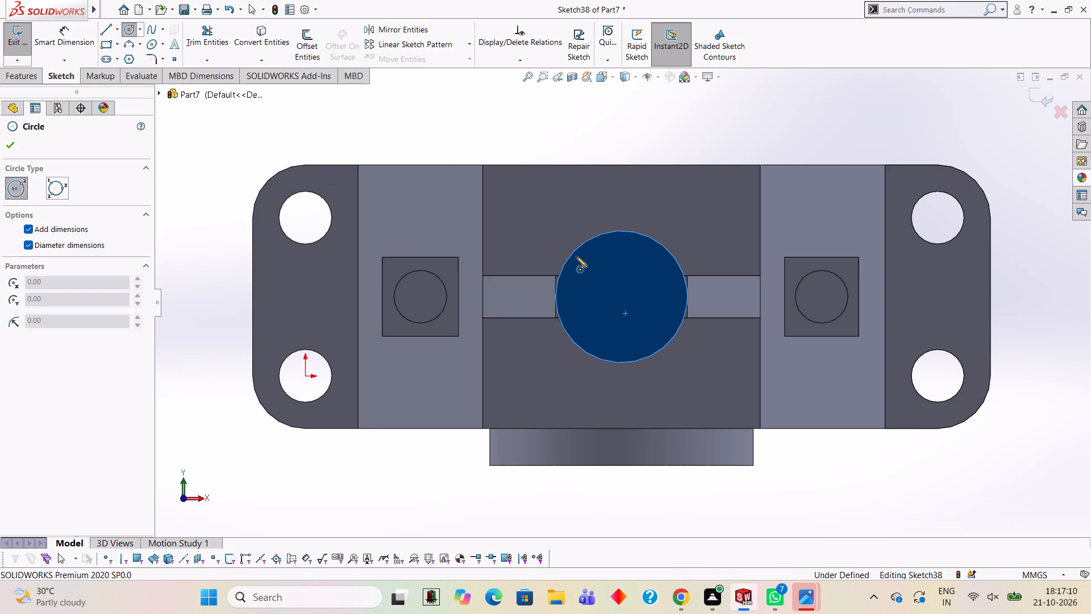
left_click(622, 297)
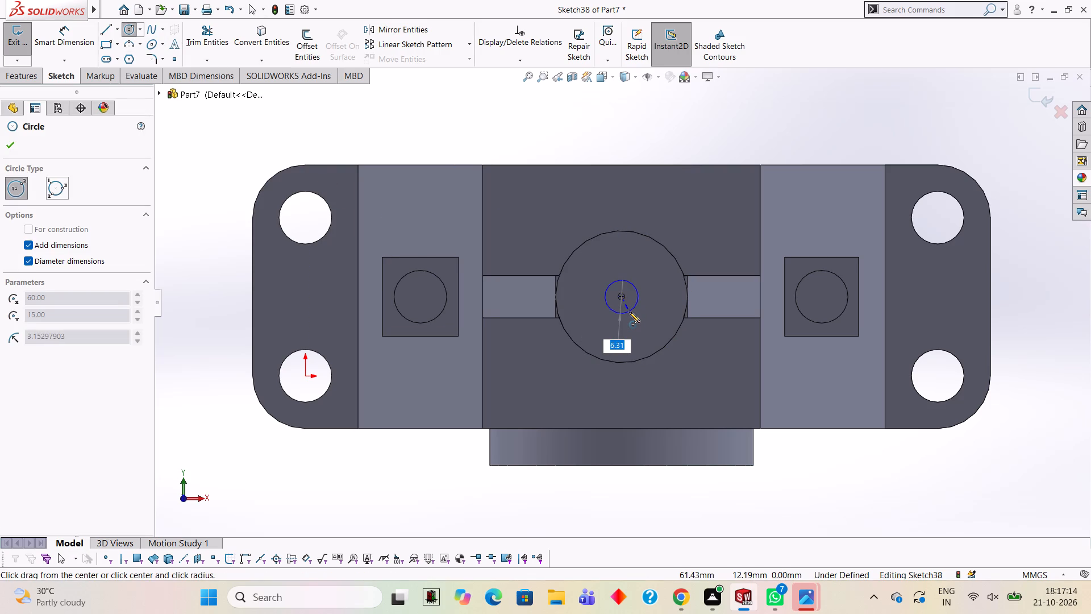
type("15")
key("Return")
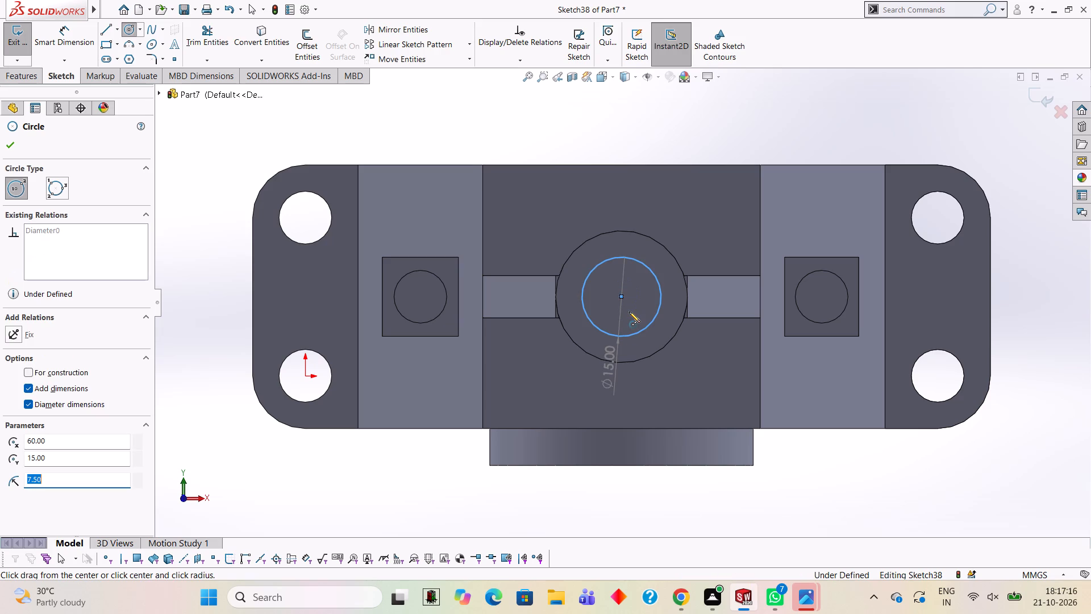
Cut the 15 mm circle into the round boss with a blind extruded cut 5 mm deep.
left_click(31, 74)
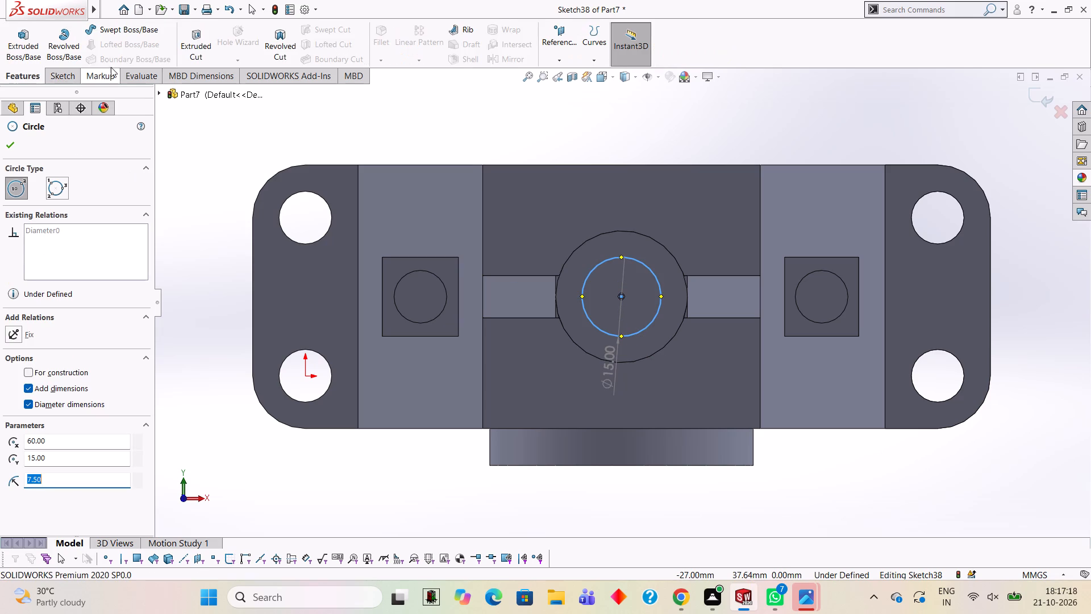
left_click(201, 40)
scroll(558, 199, "down", 1)
middle_click_drag(556, 290, 535, 244)
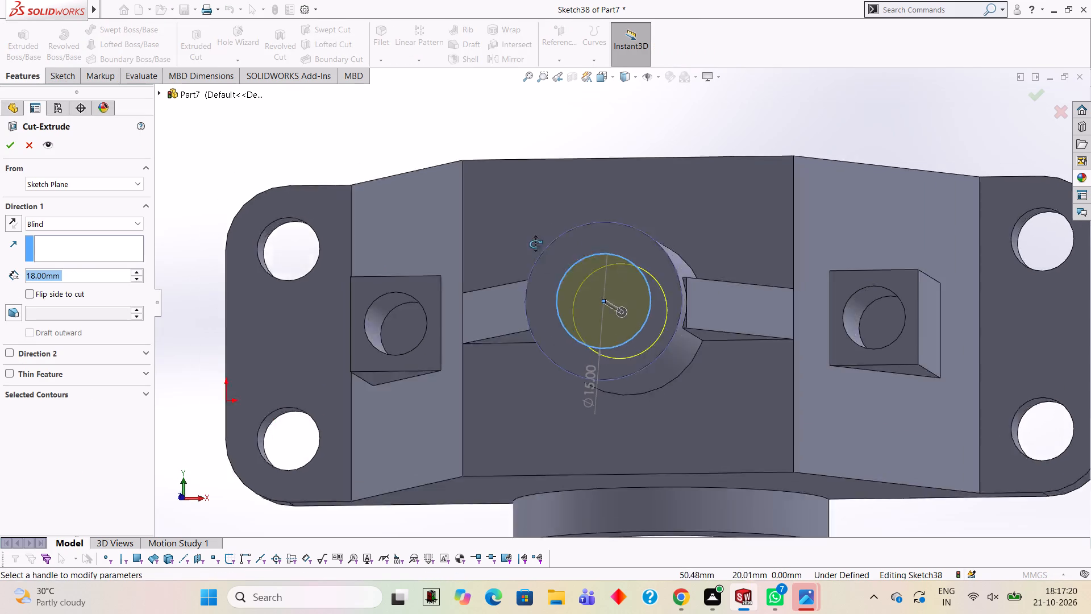
middle_click_drag(535, 244, 524, 199)
left_click(70, 275)
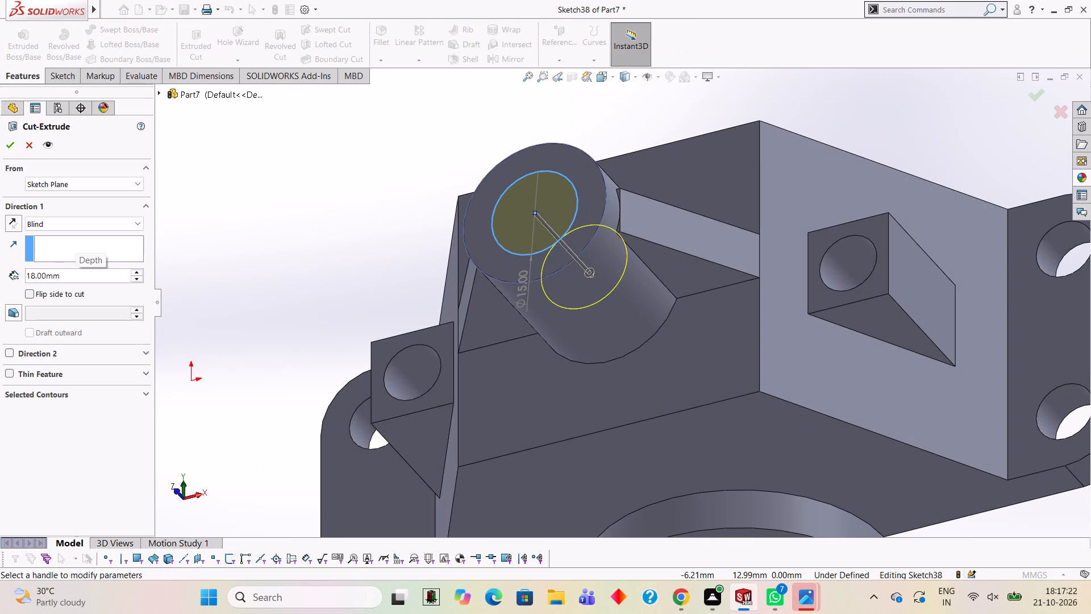
key("BackSpace")
key("BackSpace")
key("BackSpace")
key("BackSpace")
key("BackSpace")
key("BackSpace")
key("BackSpace")
key("BackSpace")
key("BackSpace")
key("BackSpace")
key("BackSpace")
key("BackSpace")
key("5")
key("Return")
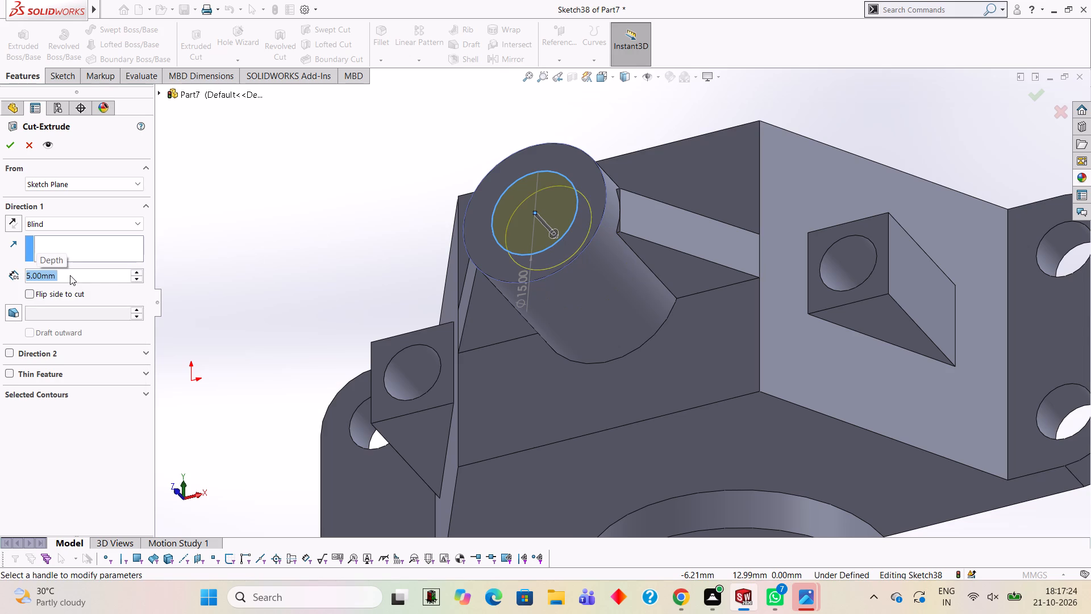
left_click(11, 152)
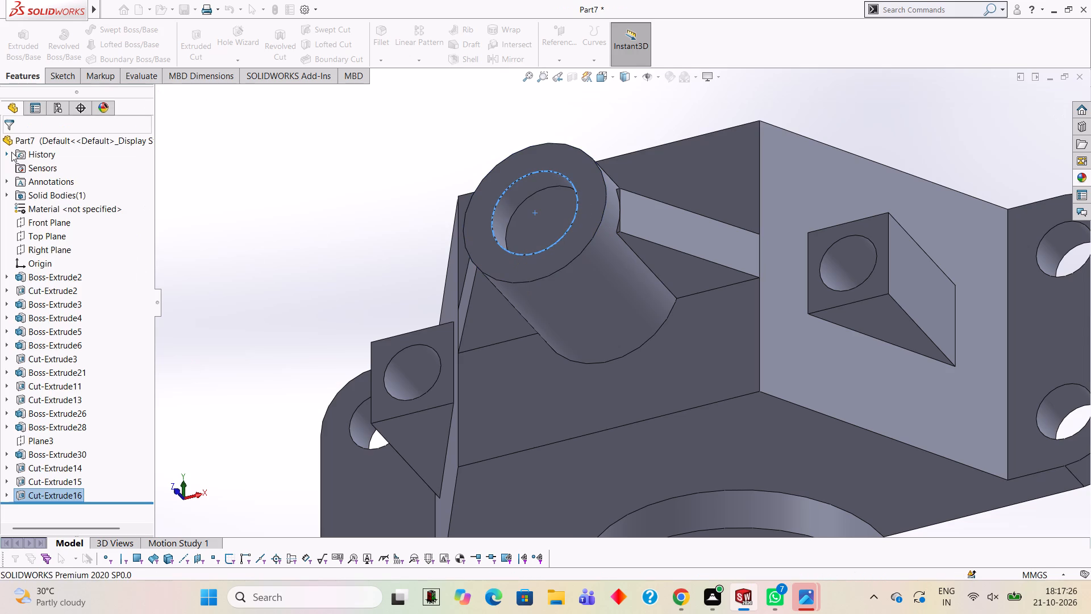
left_click(241, 191)
Sketch a 12 mm diameter circle centred on the floor of the round boss's 15 mm recess in a new sketch.
left_click(540, 221)
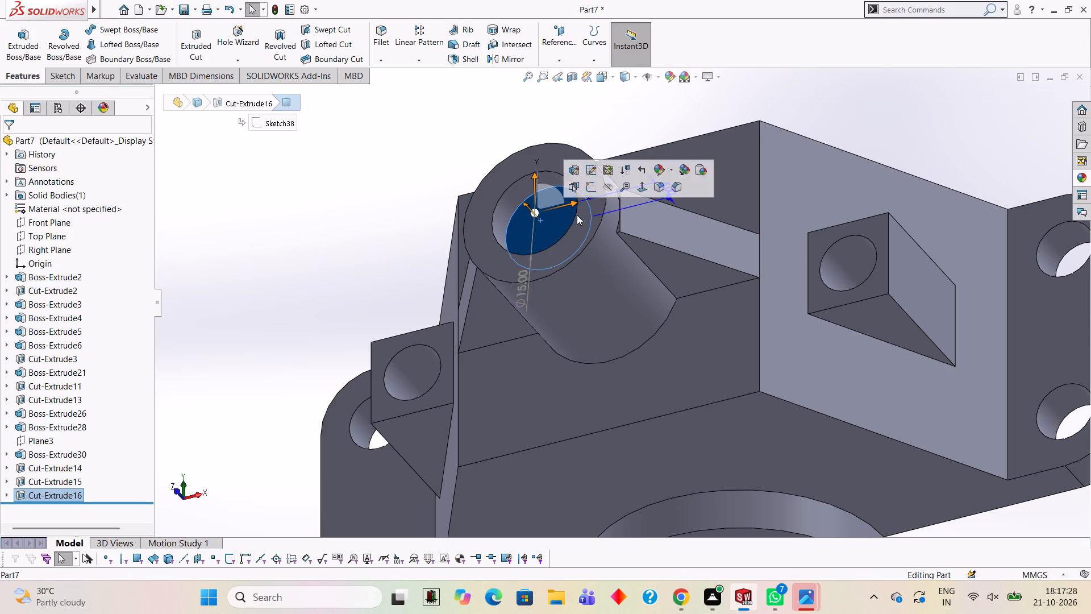
left_click(591, 192)
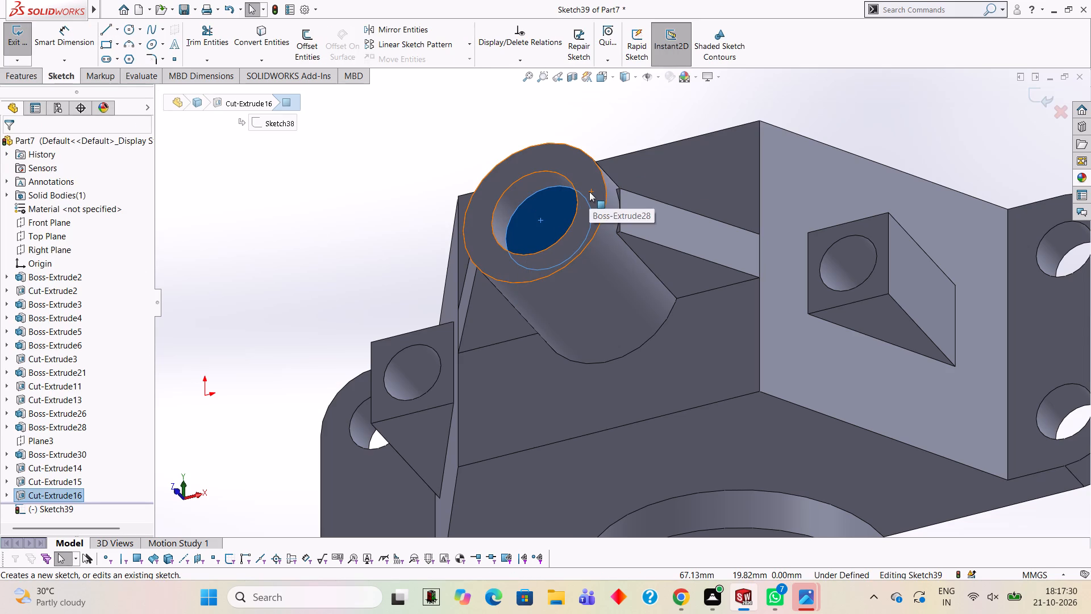
key("ctrl+8")
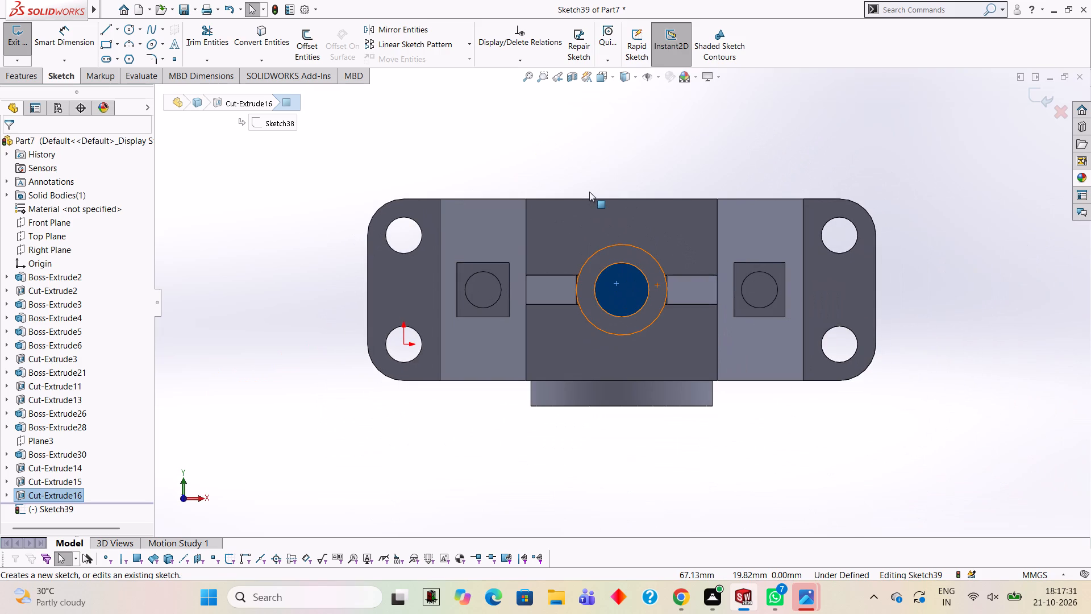
scroll(682, 215, "down", 1)
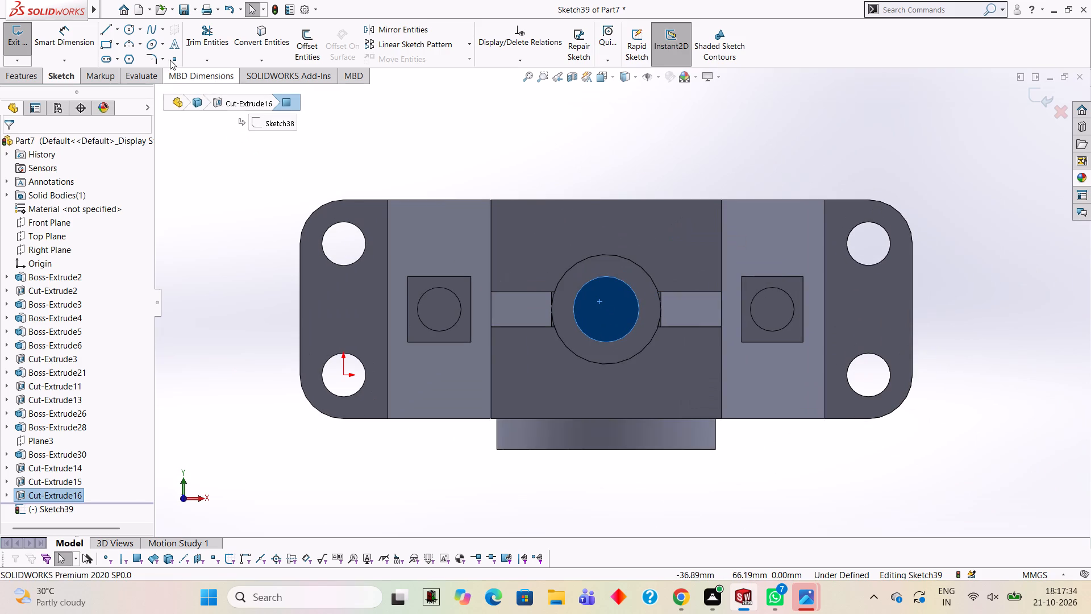
left_click(130, 34)
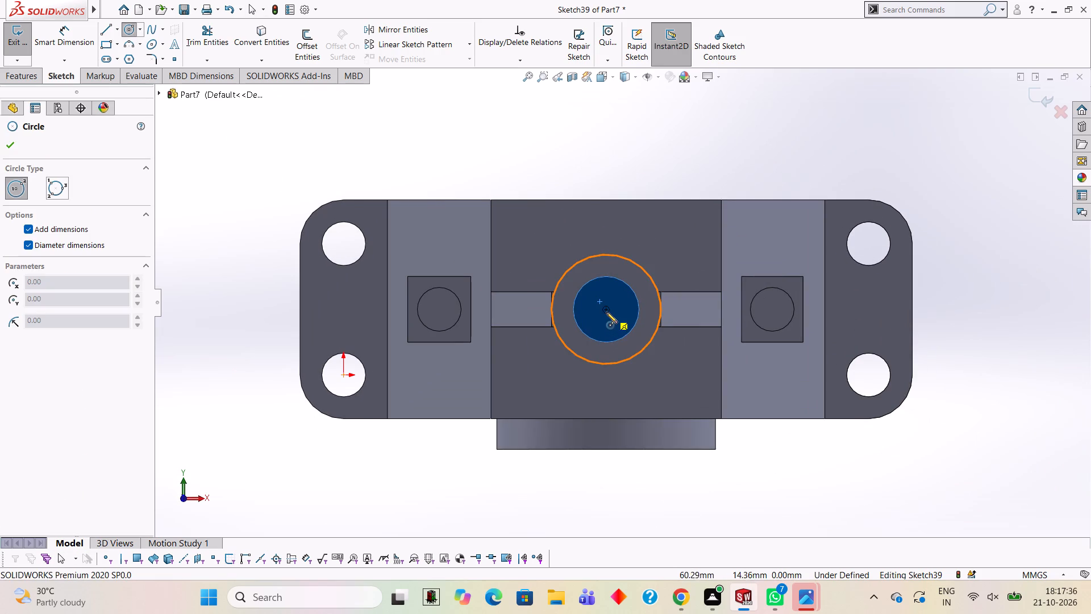
left_click(607, 310)
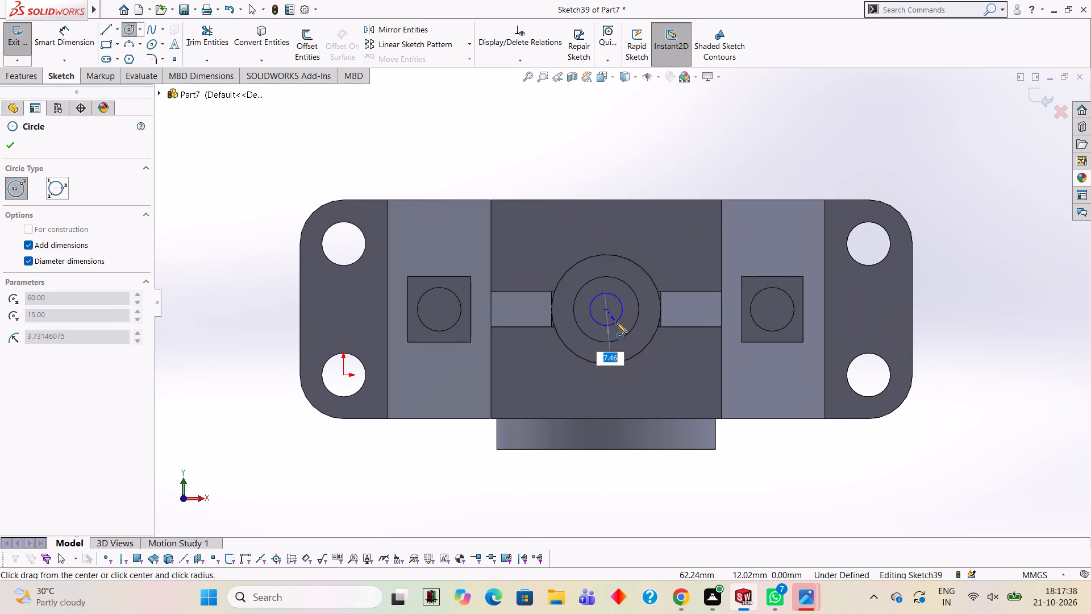
type("12")
key("Return")
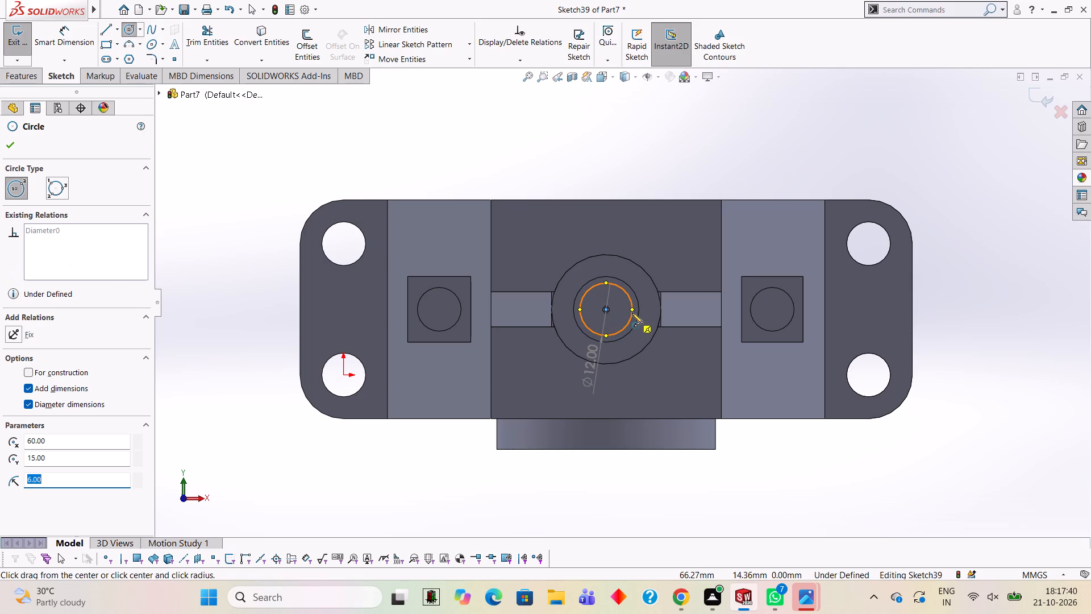
Cut the 12 mm circle through the bracket with a blind extruded cut 100 mm deep.
scroll(634, 320, "down", 3)
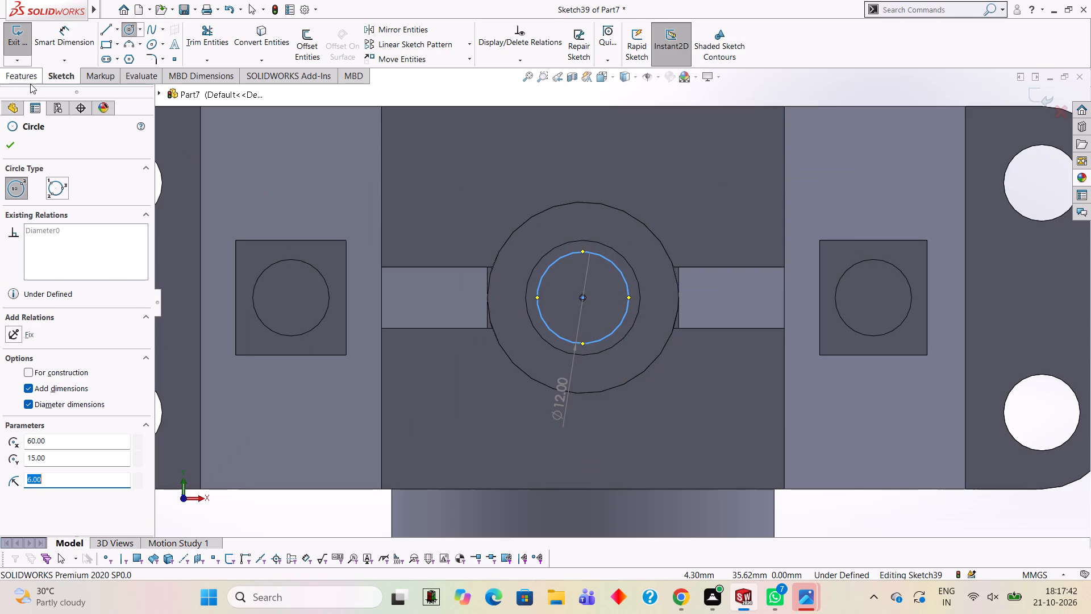
left_click(30, 84)
left_click(204, 47)
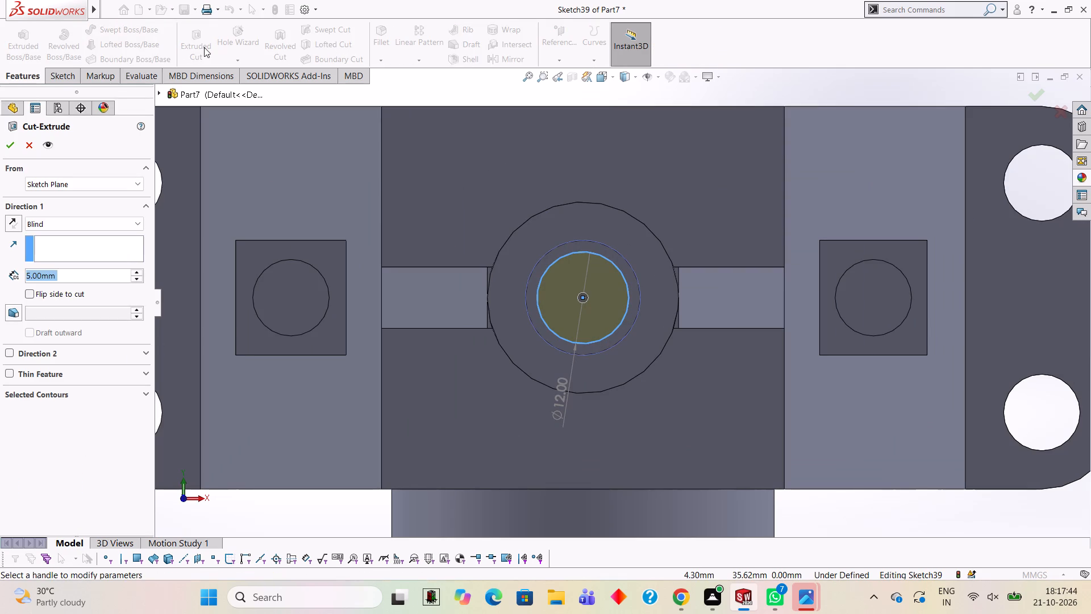
type("100")
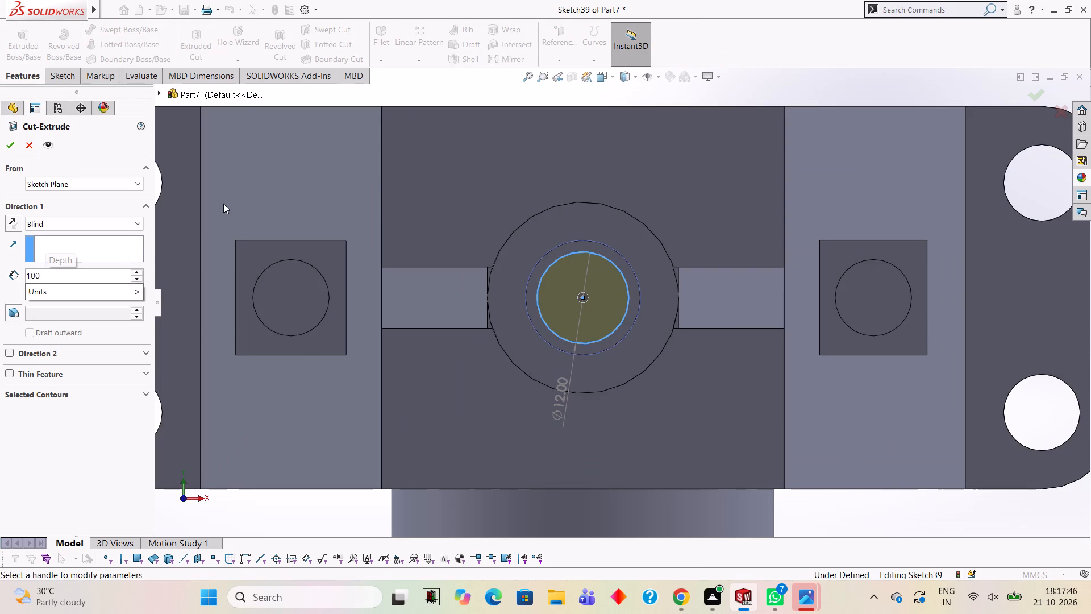
key("Return")
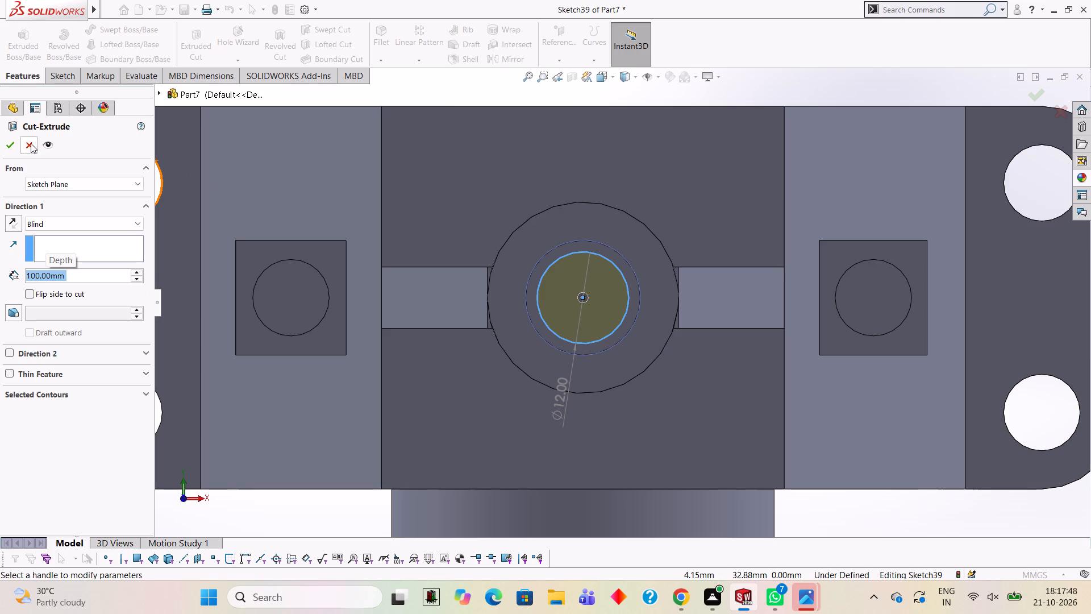
left_click(11, 144)
scroll(336, 280, "up", 3)
left_click(557, 156)
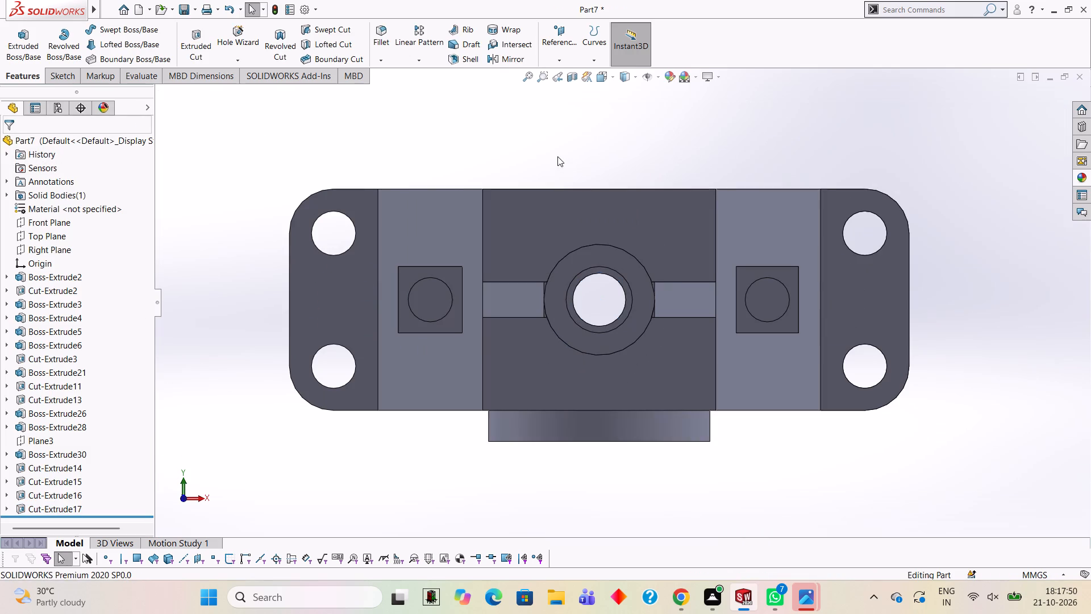
Examine the stepped bore in the round boss and the overall bracket from several angles.
middle_click_drag(633, 343, 633, 212)
scroll(633, 208, "up", 1)
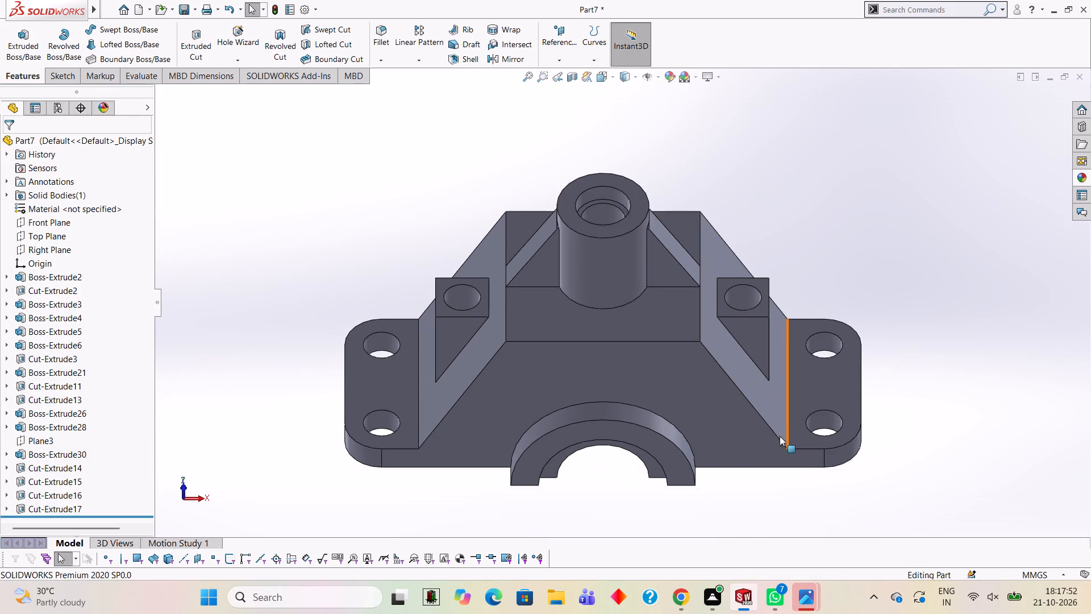
middle_click_drag(779, 435, 754, 385)
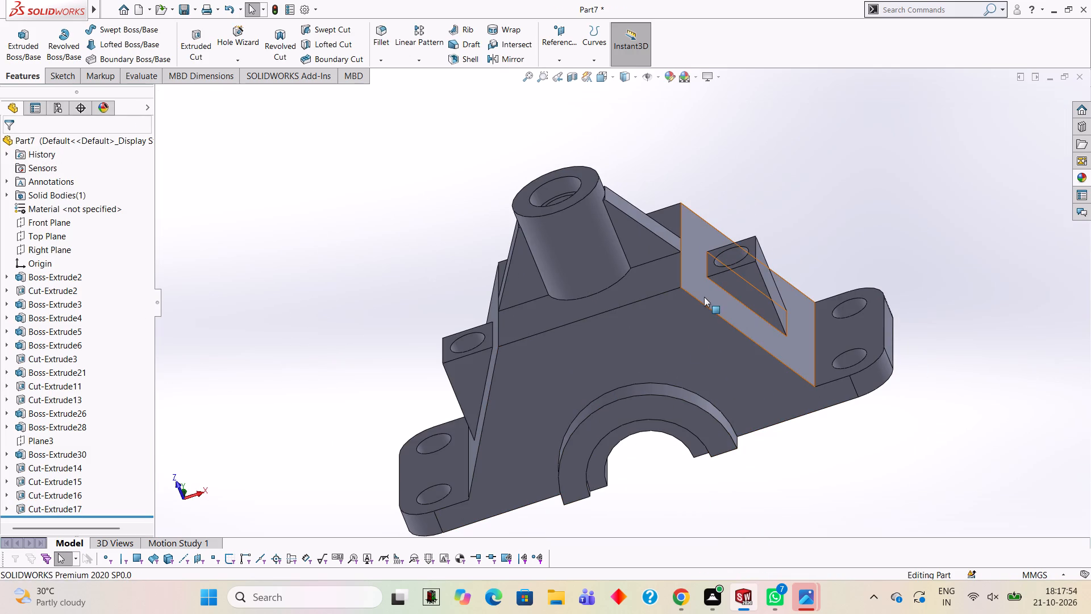
middle_click_drag(715, 283, 738, 351)
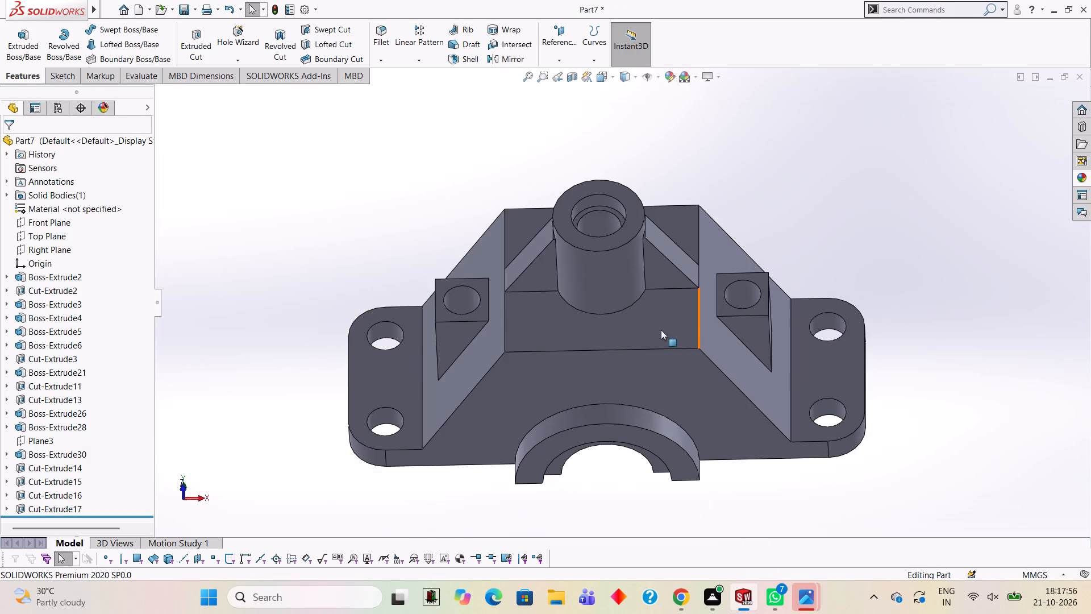
scroll(661, 324, "down", 3)
scroll(661, 324, "up", 3)
middle_click_drag(661, 323, 660, 276)
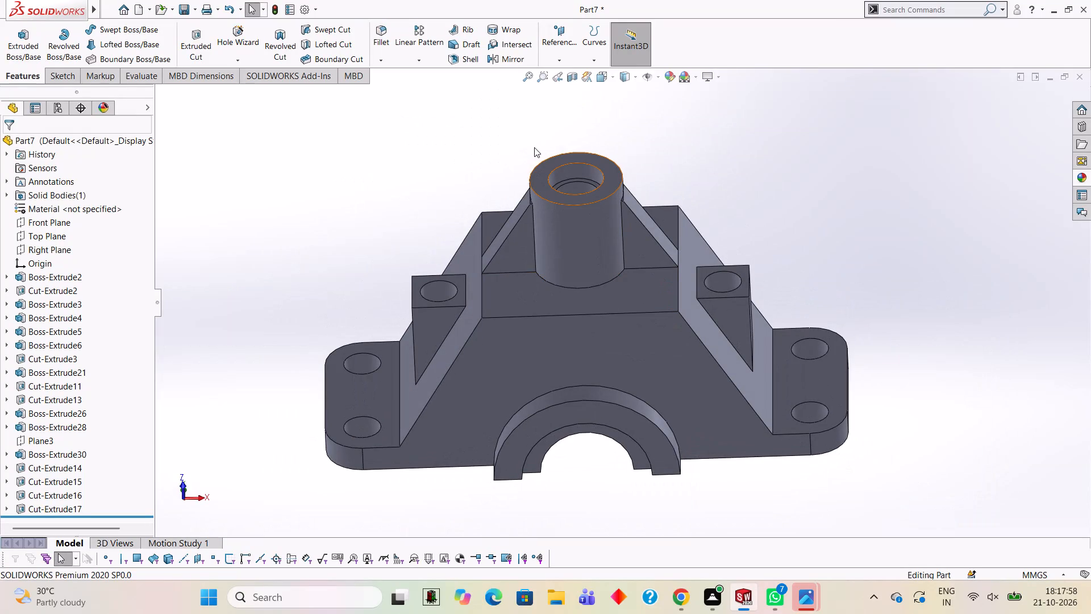
key("Escape")
key("Escape")
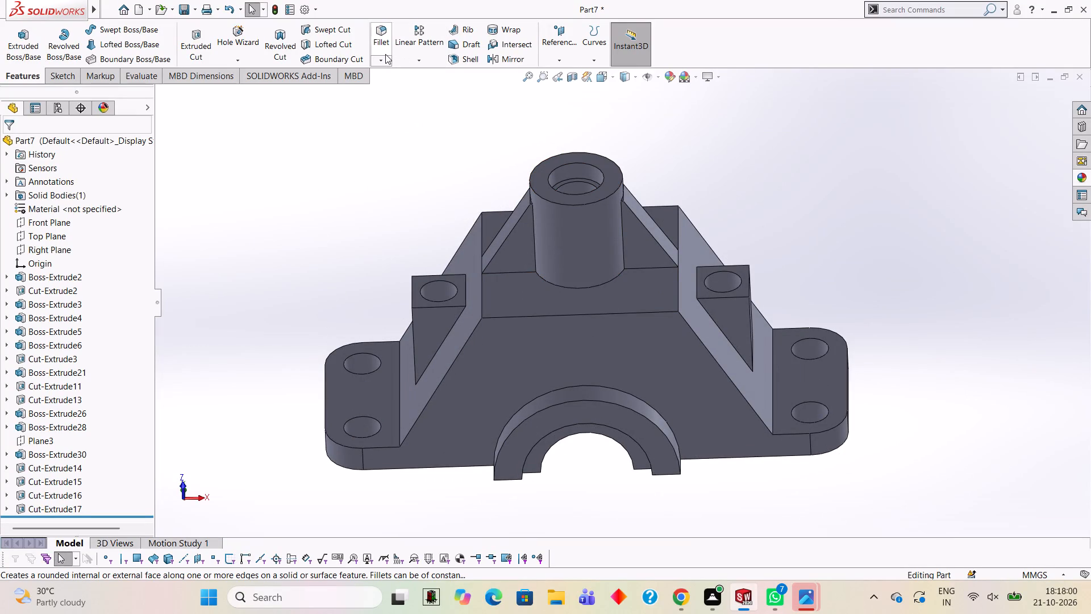
Chamfer the curved front edge where the round boss meets the block, at 1 mm and 45°.
left_click(385, 54)
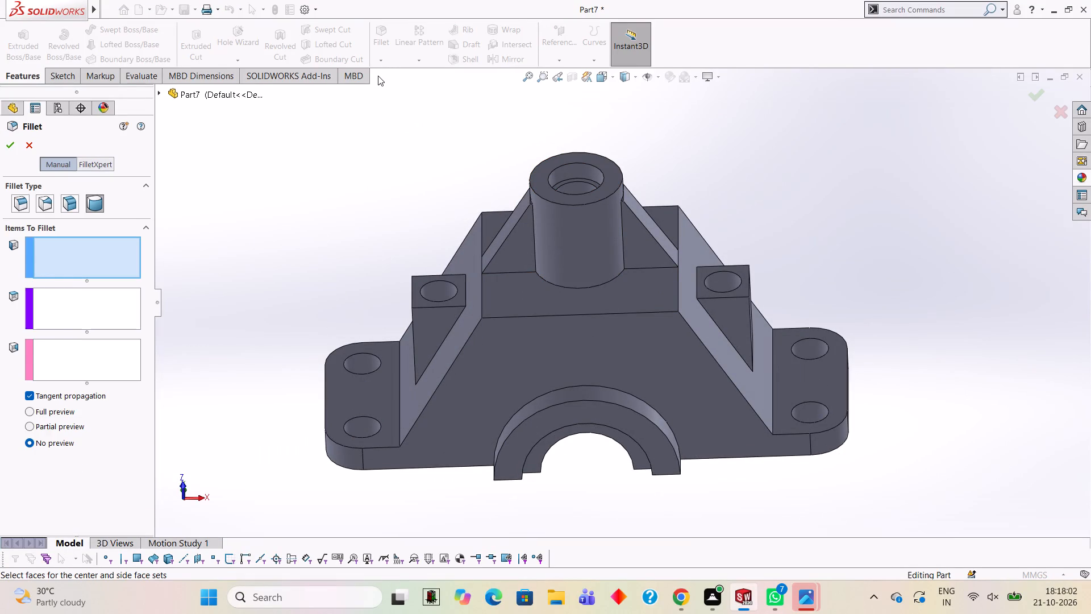
key("Escape")
left_click(381, 62)
left_click(394, 86)
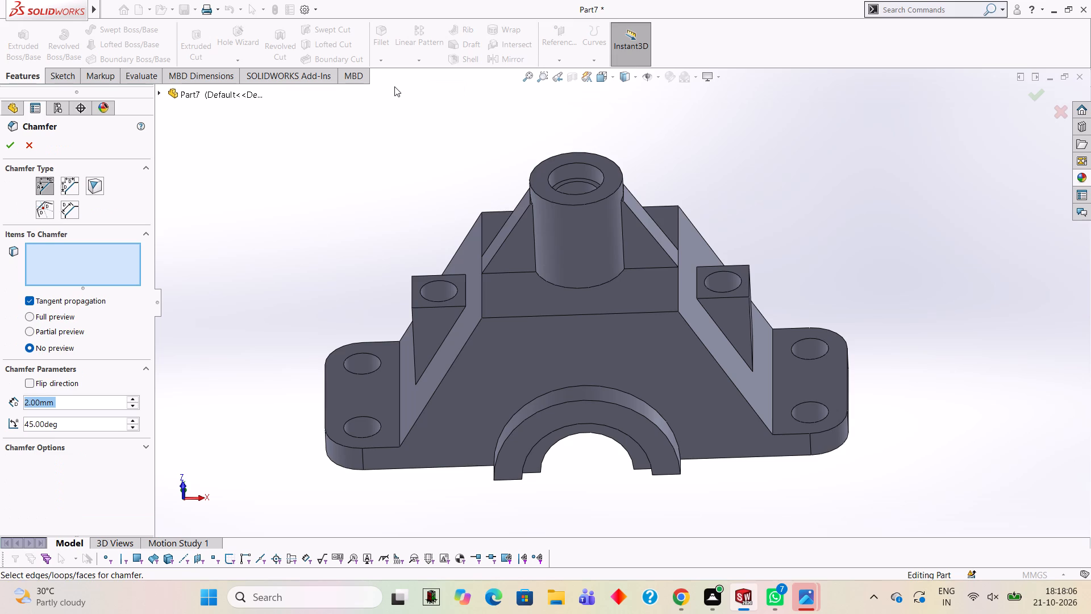
key("1")
key("Return")
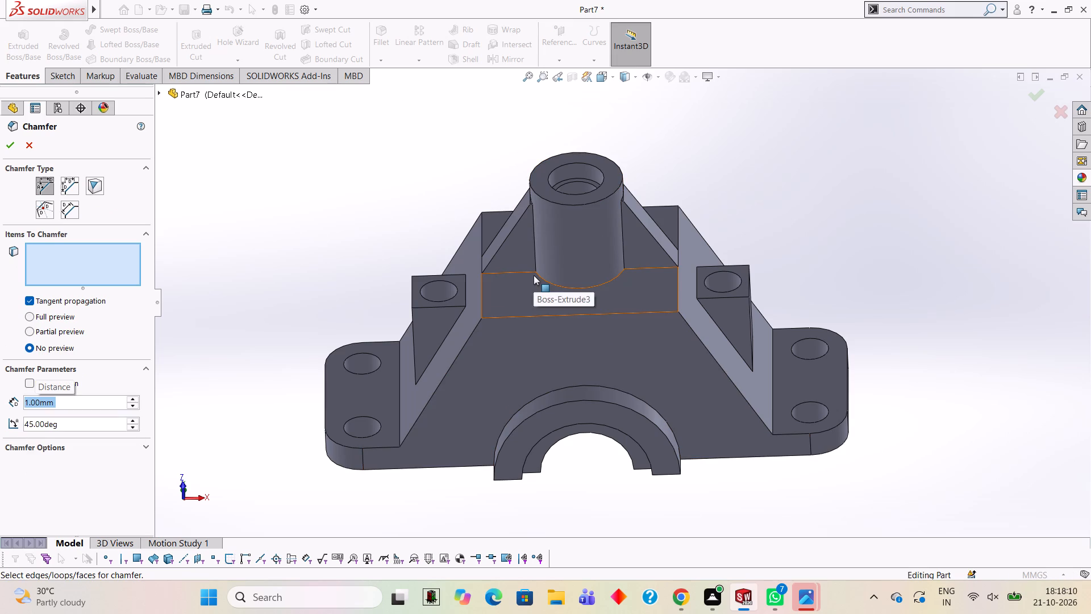
left_click(581, 288)
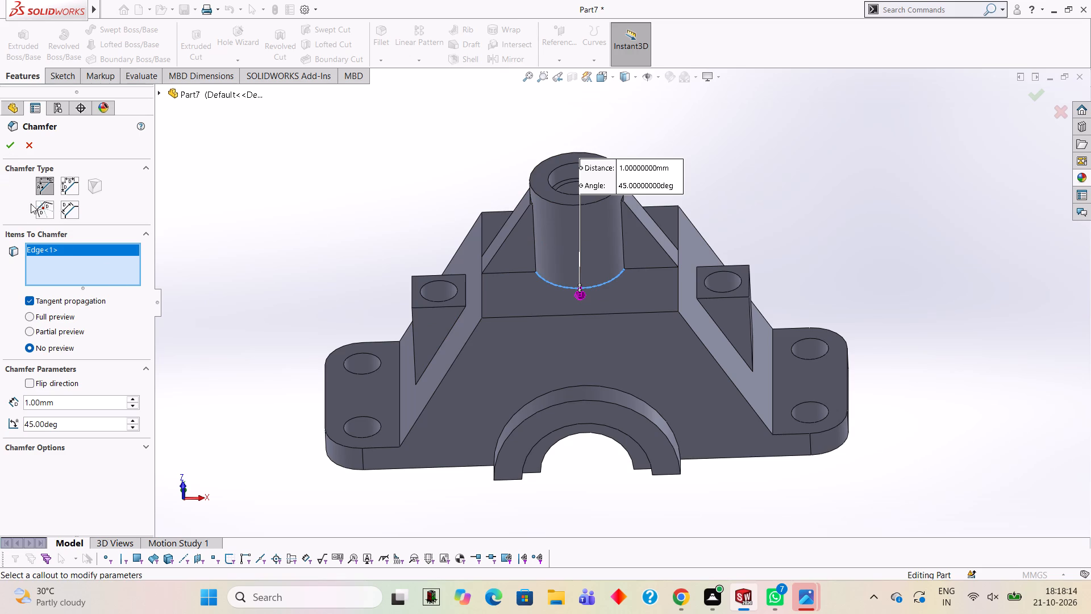
left_click(11, 153)
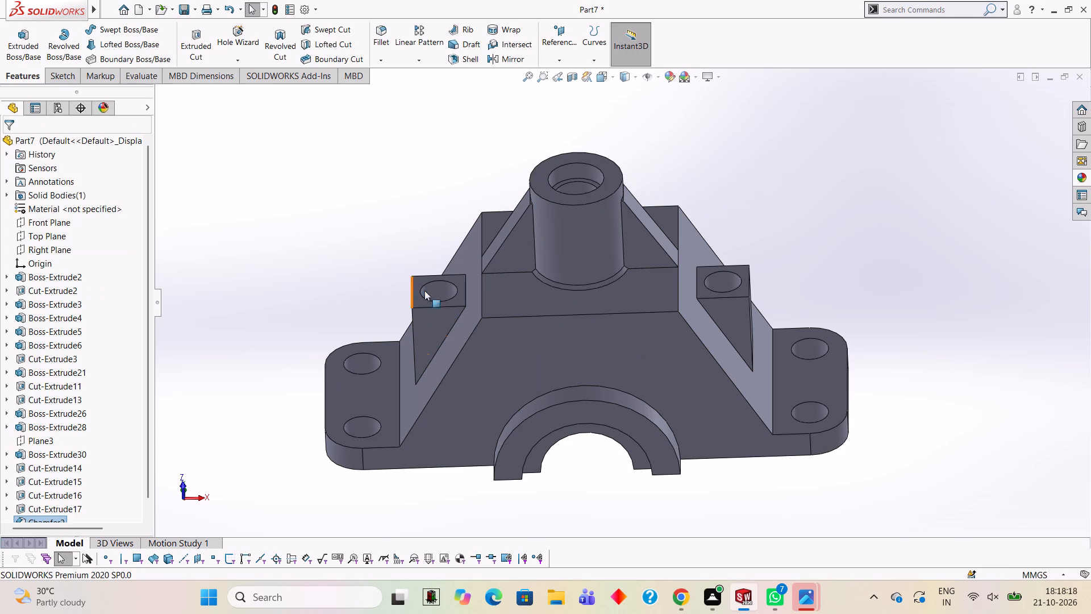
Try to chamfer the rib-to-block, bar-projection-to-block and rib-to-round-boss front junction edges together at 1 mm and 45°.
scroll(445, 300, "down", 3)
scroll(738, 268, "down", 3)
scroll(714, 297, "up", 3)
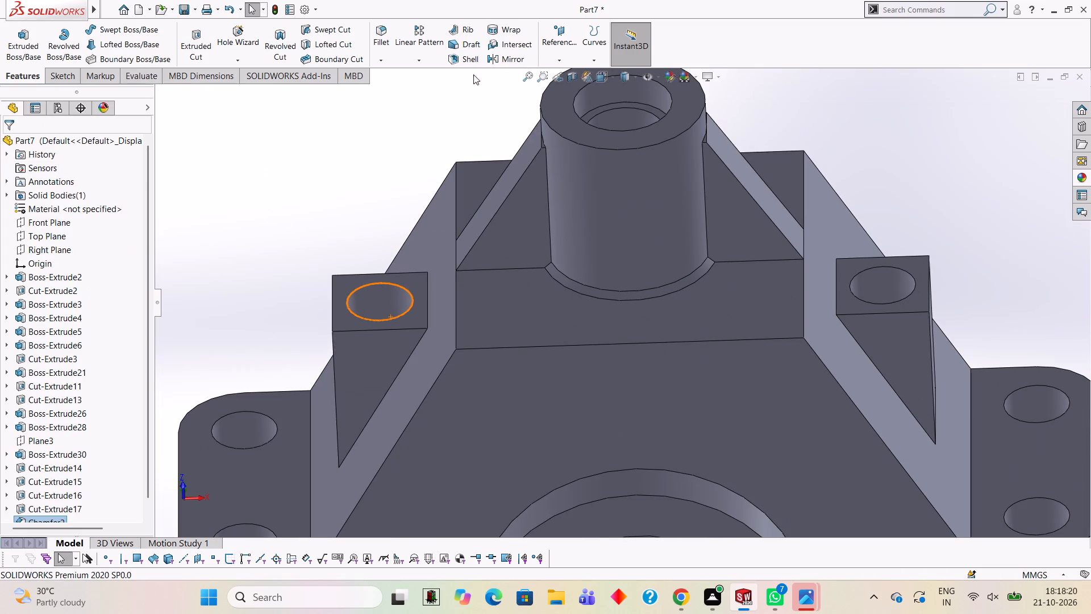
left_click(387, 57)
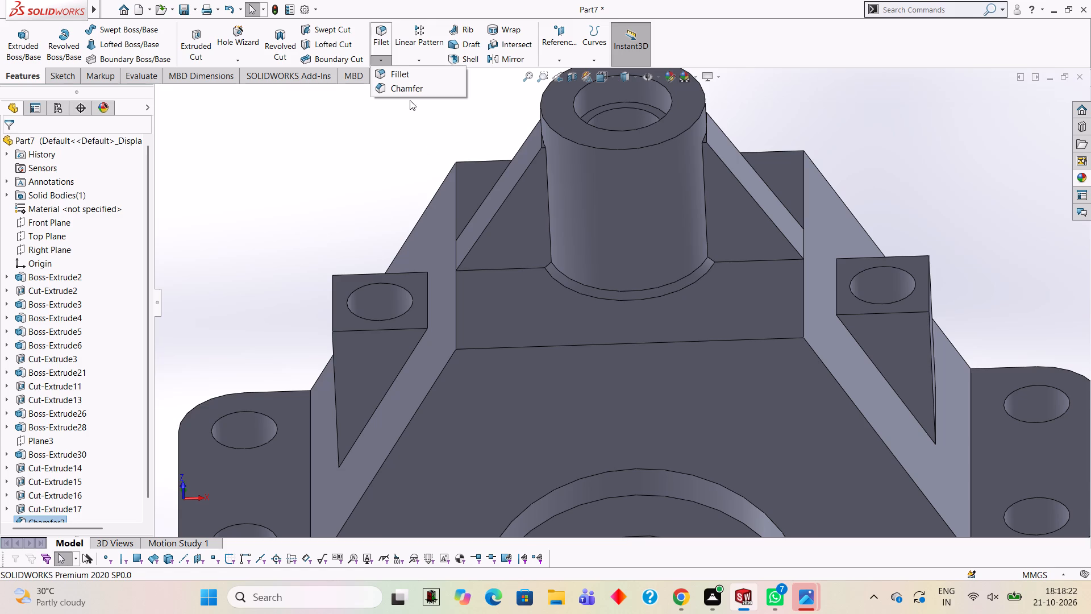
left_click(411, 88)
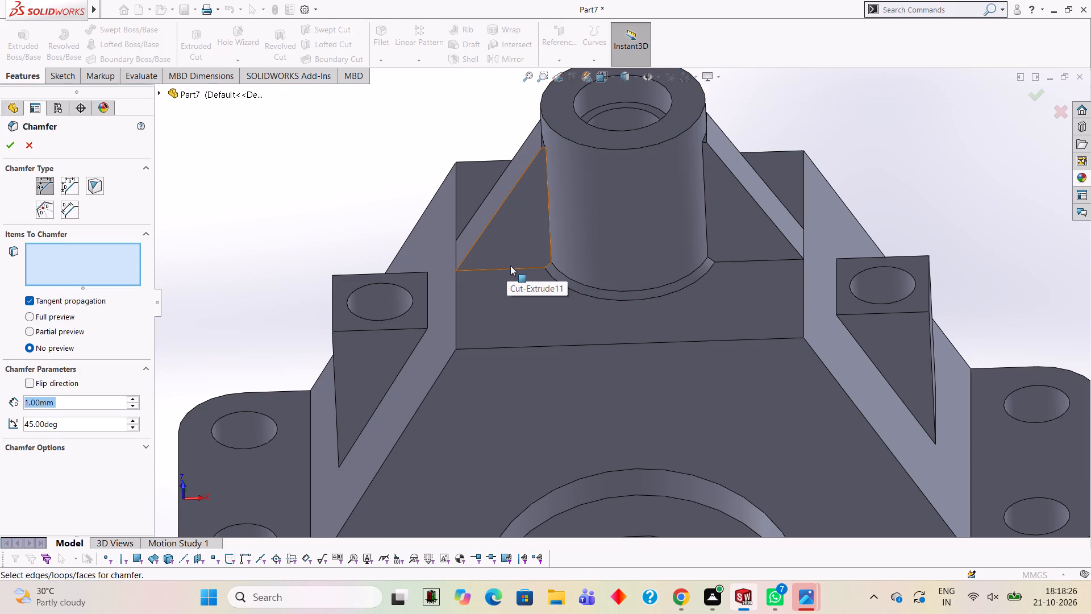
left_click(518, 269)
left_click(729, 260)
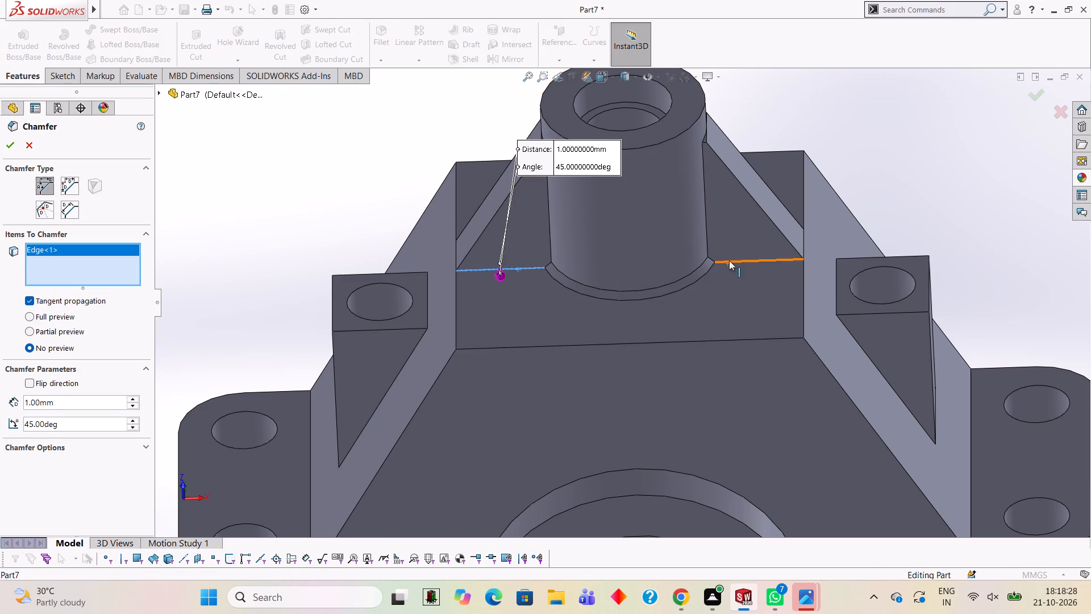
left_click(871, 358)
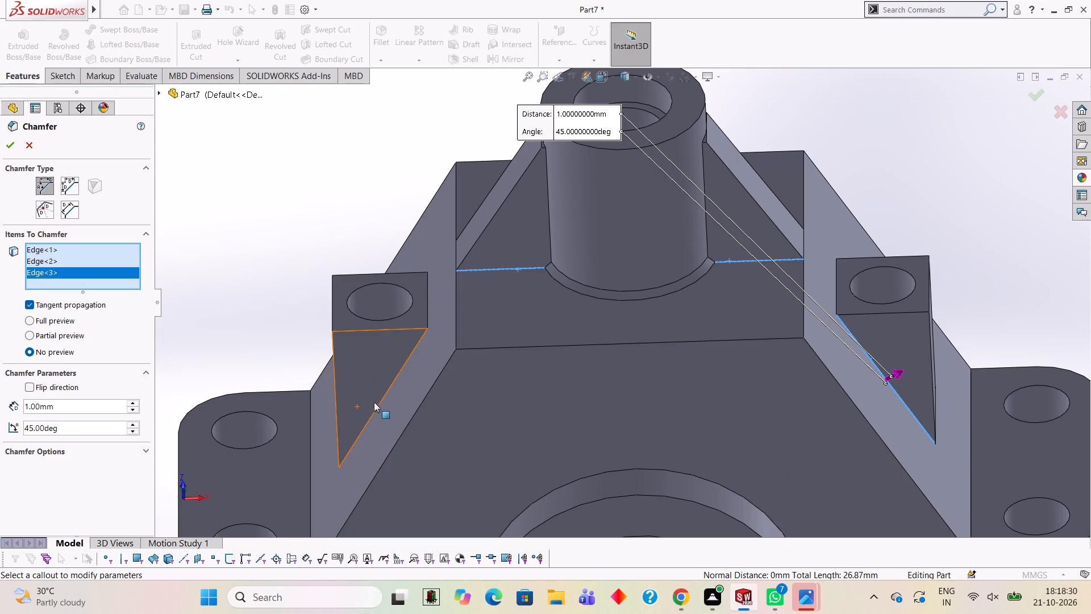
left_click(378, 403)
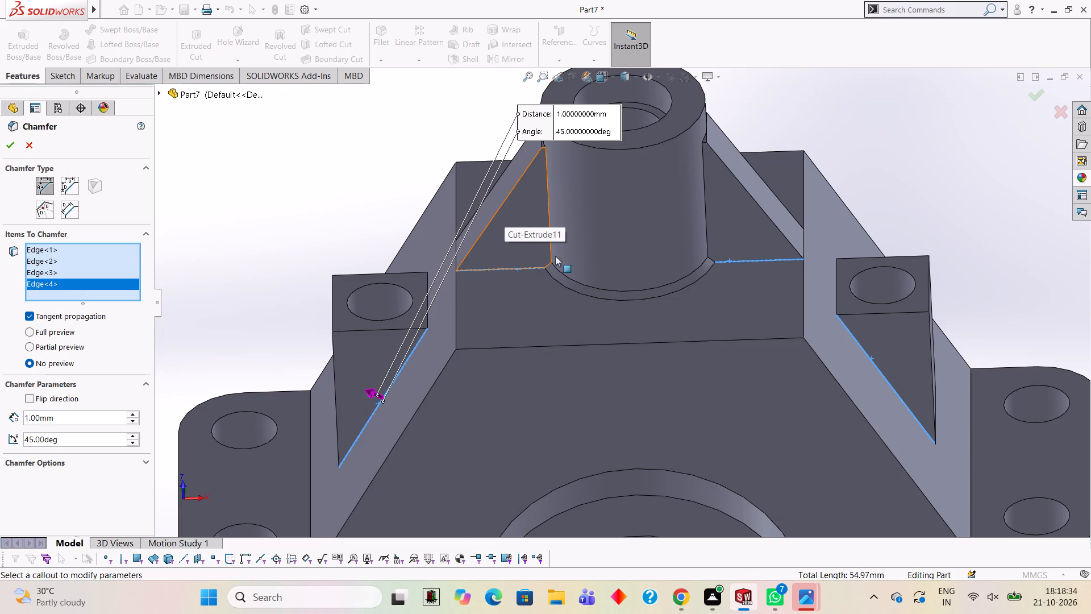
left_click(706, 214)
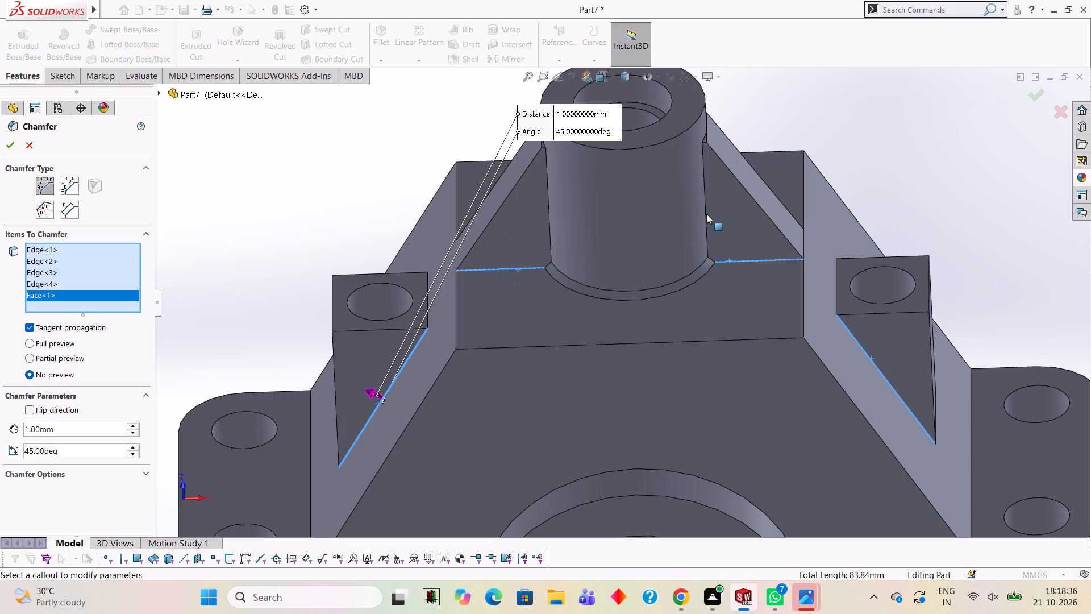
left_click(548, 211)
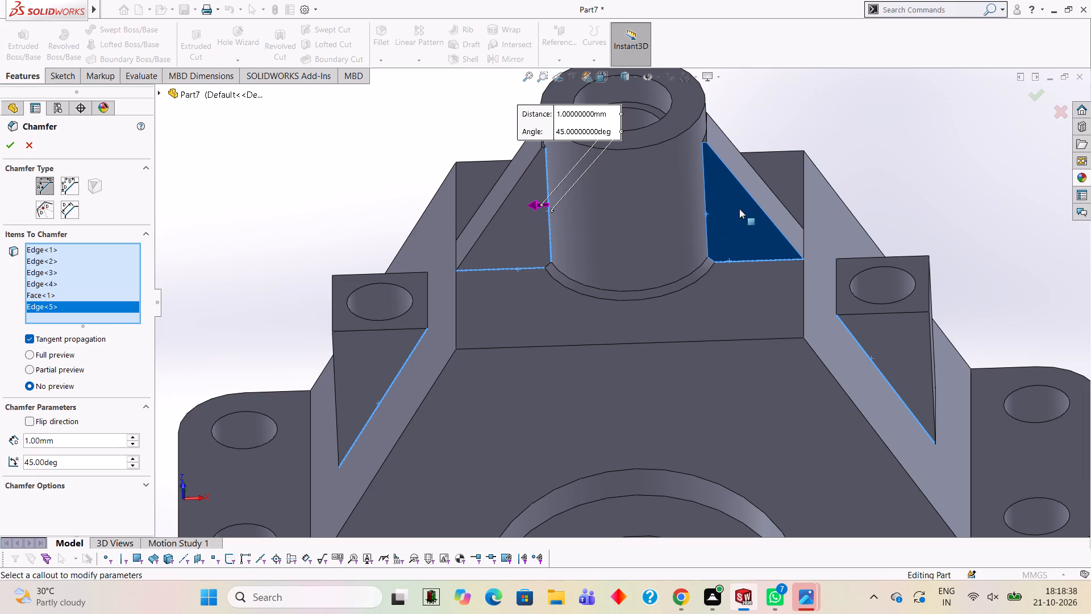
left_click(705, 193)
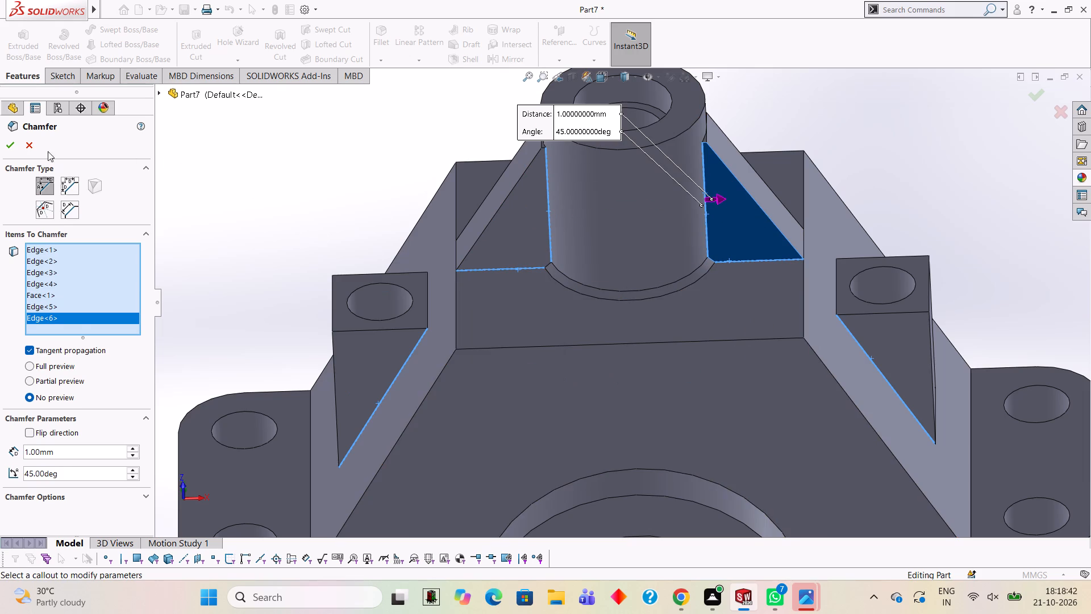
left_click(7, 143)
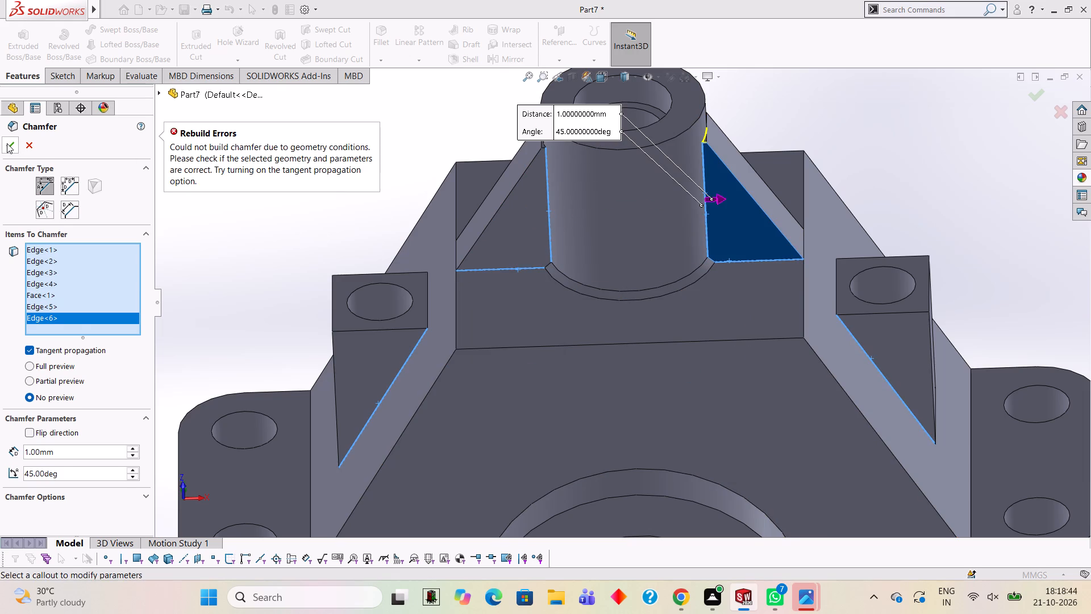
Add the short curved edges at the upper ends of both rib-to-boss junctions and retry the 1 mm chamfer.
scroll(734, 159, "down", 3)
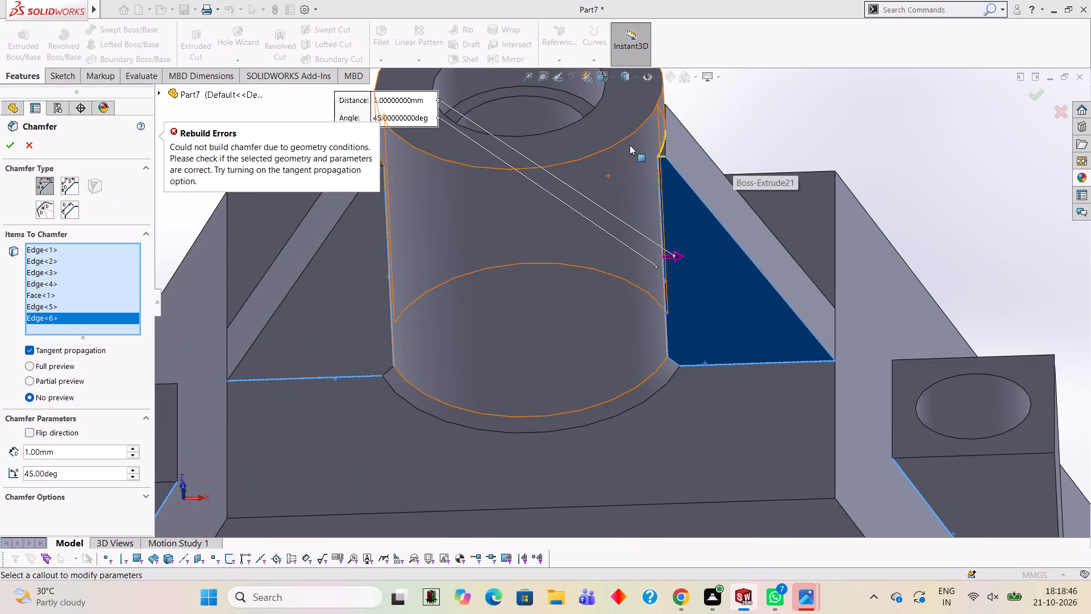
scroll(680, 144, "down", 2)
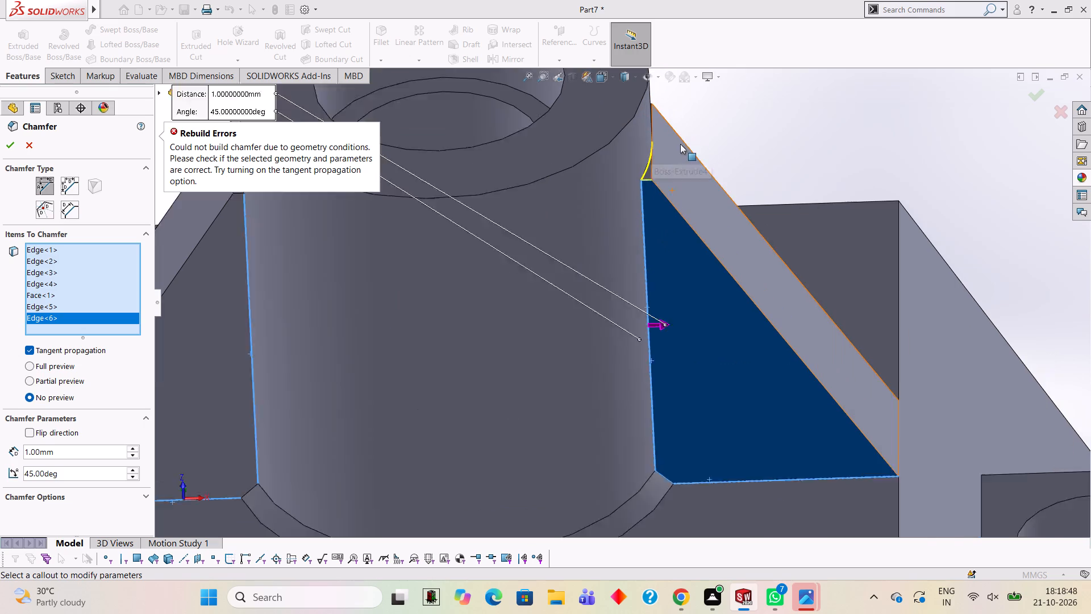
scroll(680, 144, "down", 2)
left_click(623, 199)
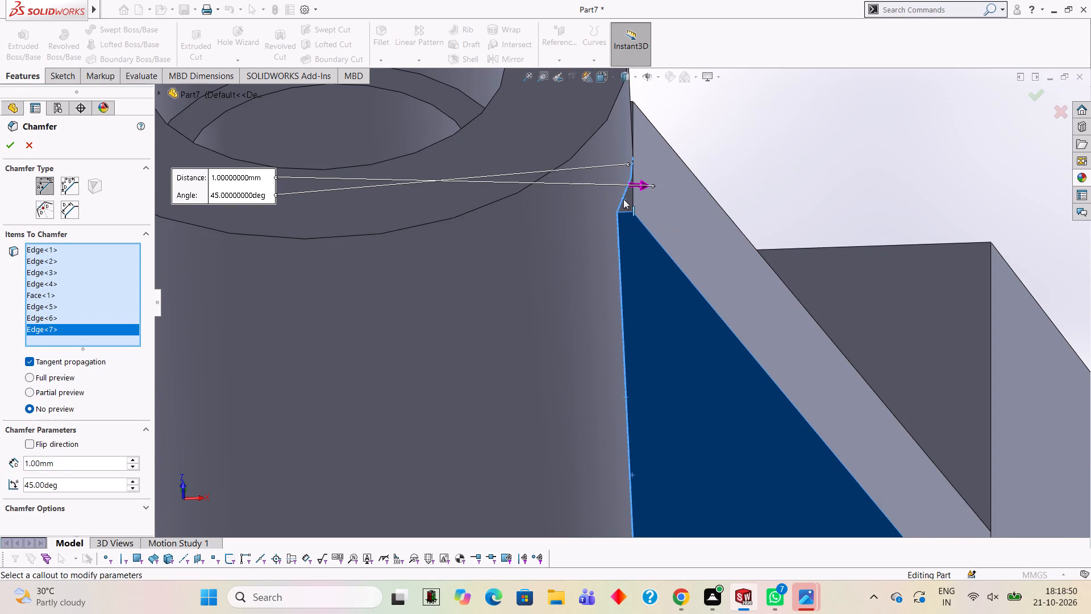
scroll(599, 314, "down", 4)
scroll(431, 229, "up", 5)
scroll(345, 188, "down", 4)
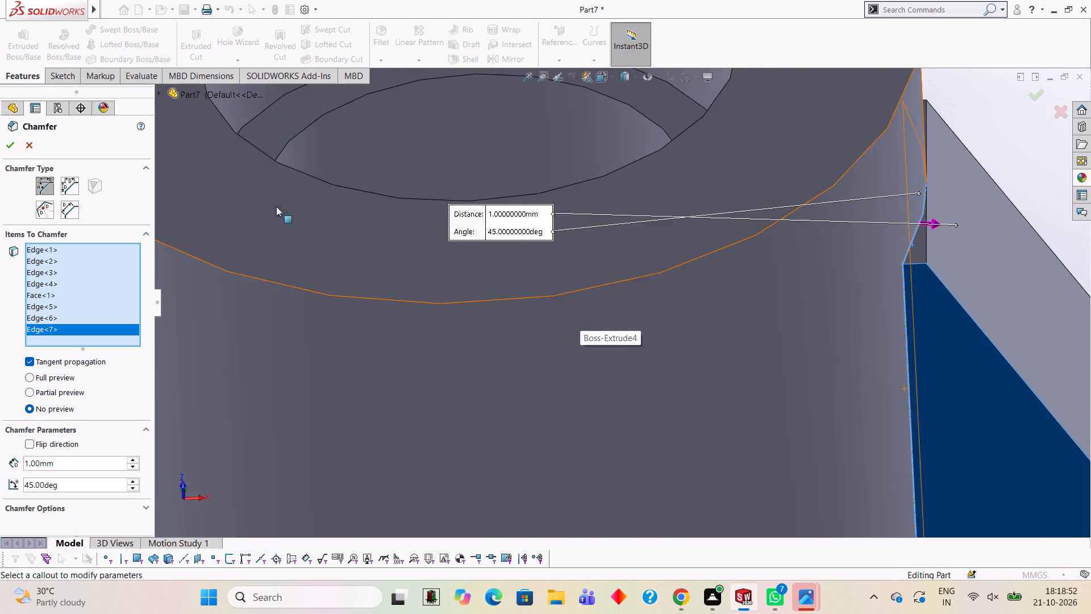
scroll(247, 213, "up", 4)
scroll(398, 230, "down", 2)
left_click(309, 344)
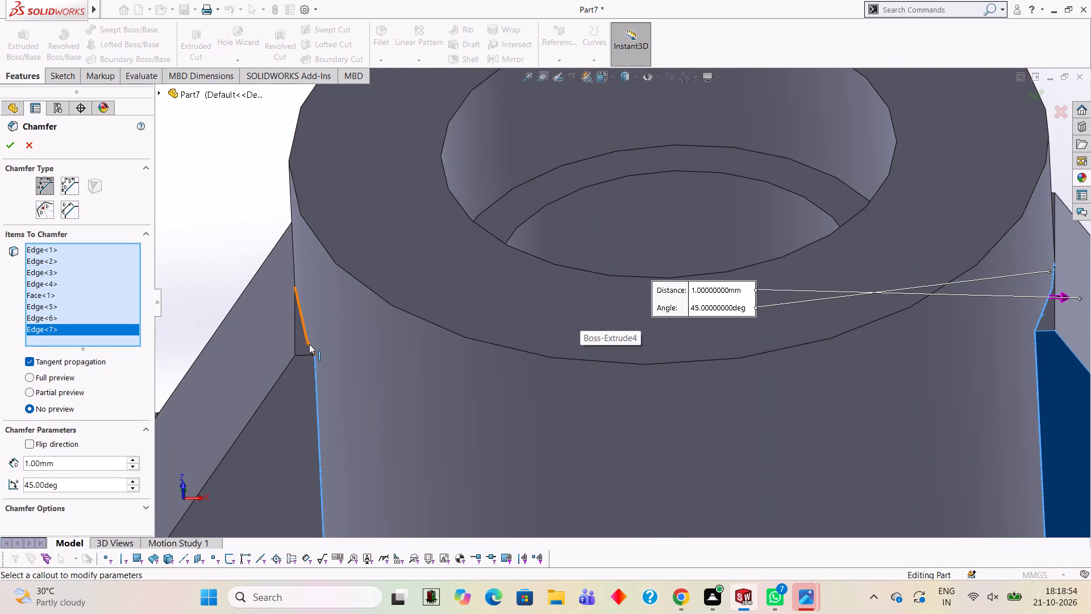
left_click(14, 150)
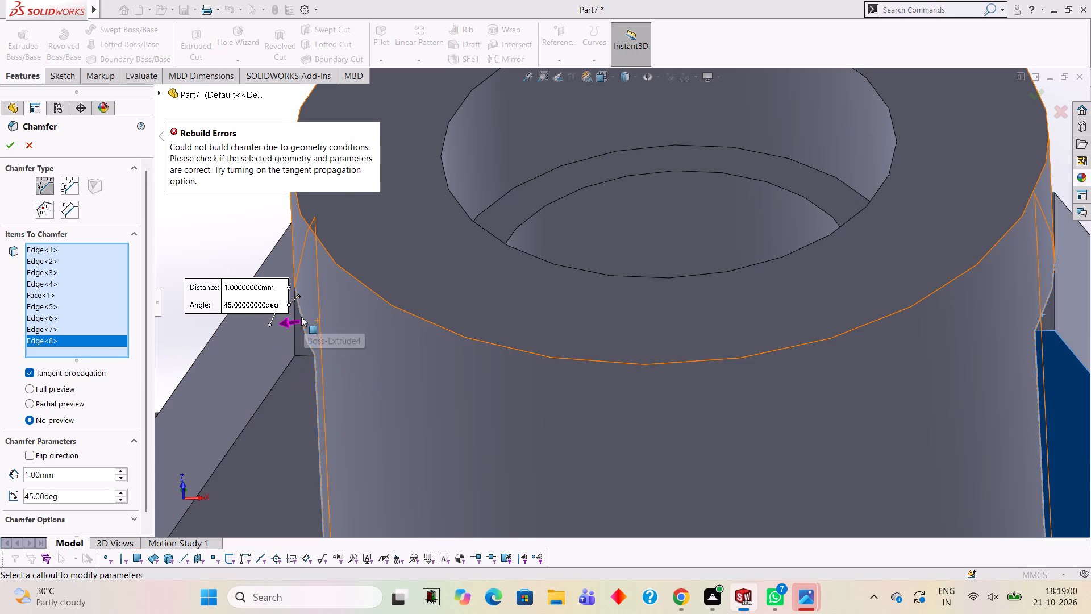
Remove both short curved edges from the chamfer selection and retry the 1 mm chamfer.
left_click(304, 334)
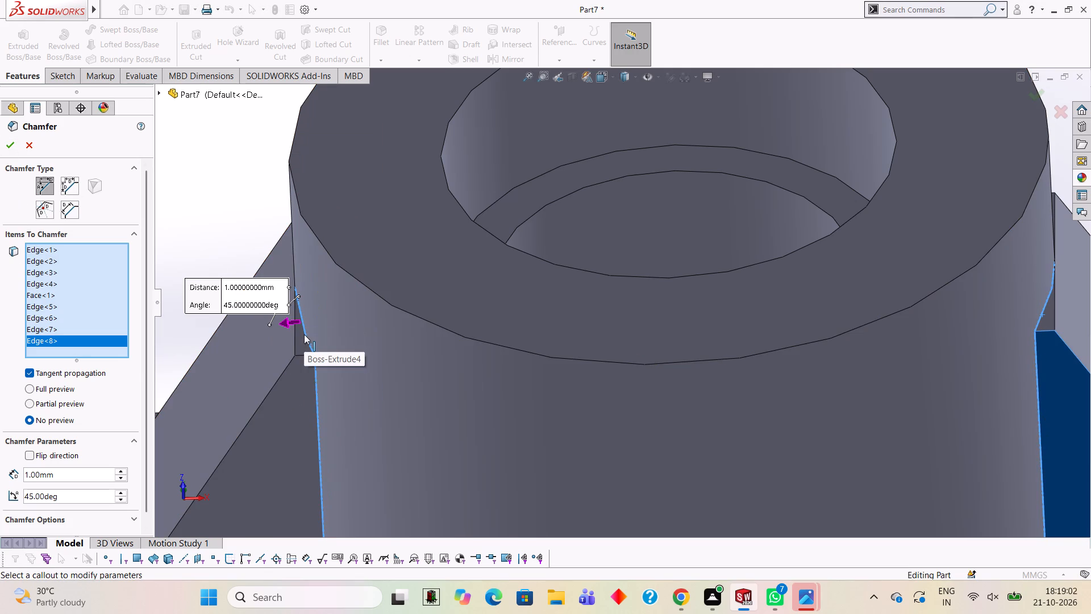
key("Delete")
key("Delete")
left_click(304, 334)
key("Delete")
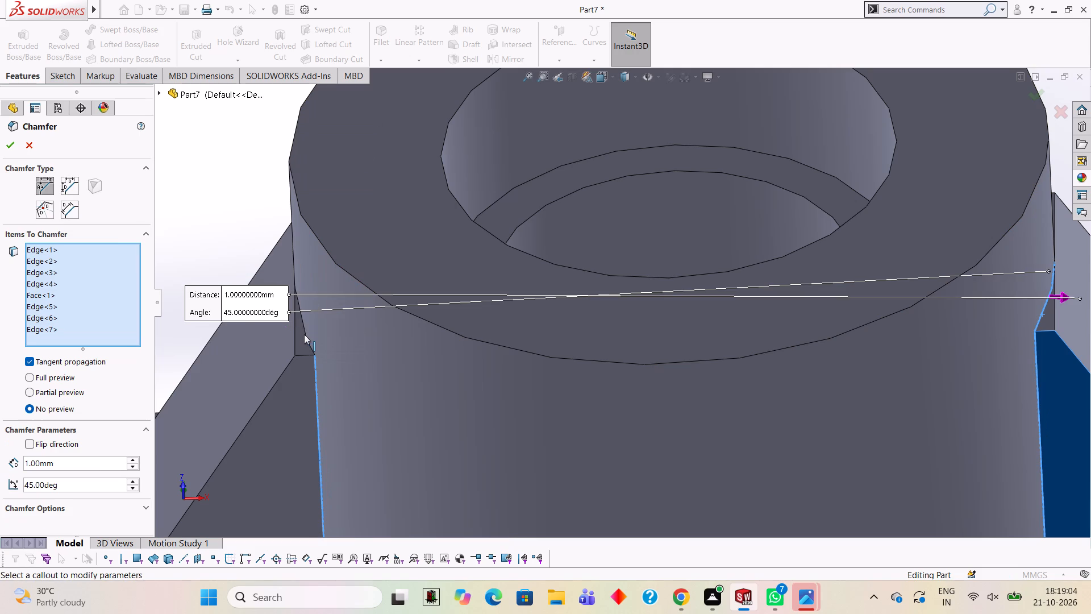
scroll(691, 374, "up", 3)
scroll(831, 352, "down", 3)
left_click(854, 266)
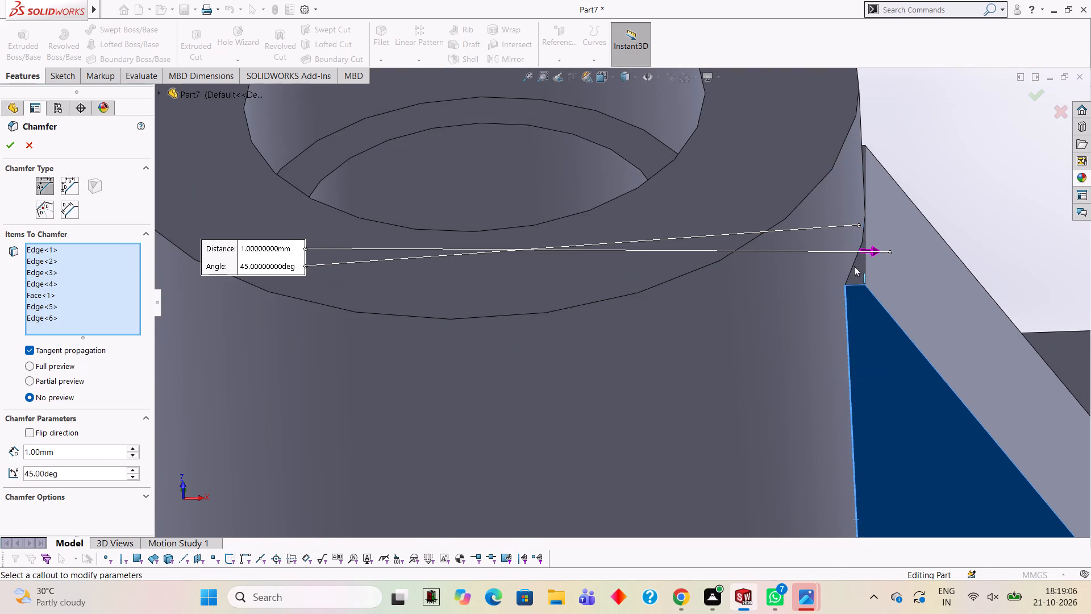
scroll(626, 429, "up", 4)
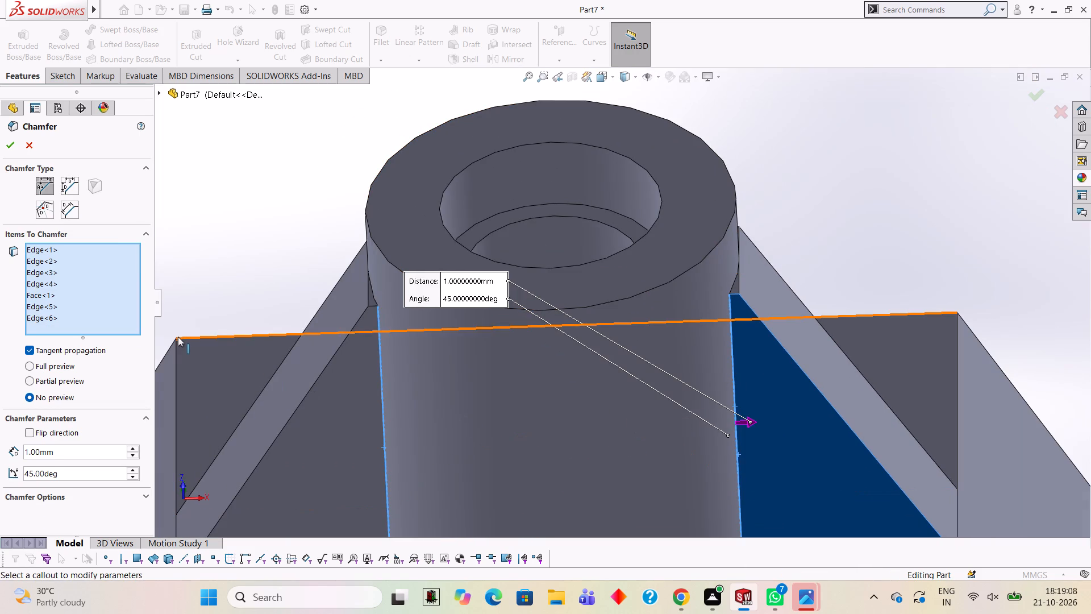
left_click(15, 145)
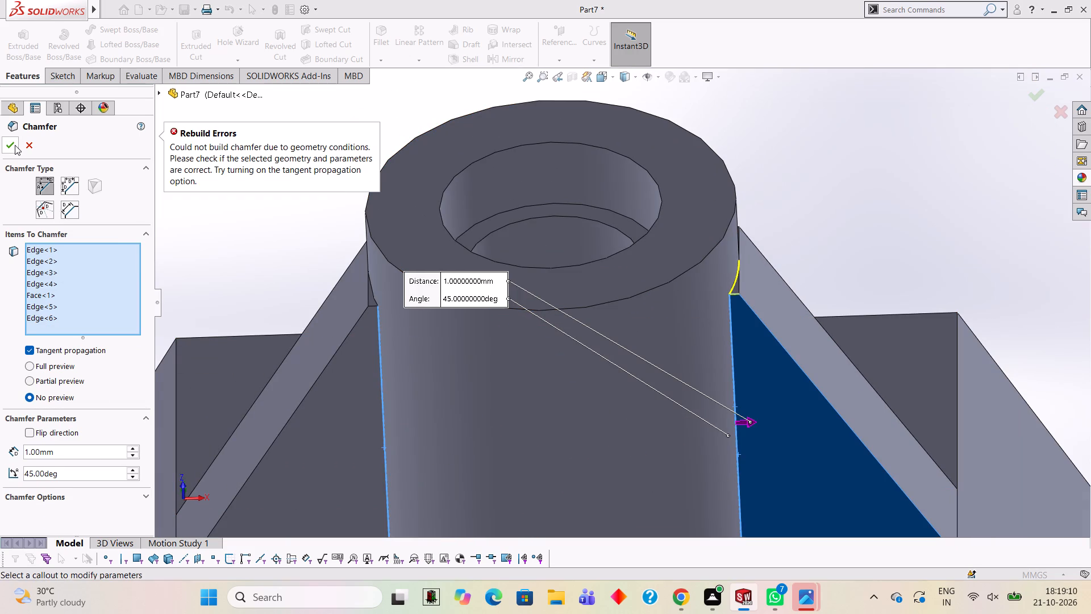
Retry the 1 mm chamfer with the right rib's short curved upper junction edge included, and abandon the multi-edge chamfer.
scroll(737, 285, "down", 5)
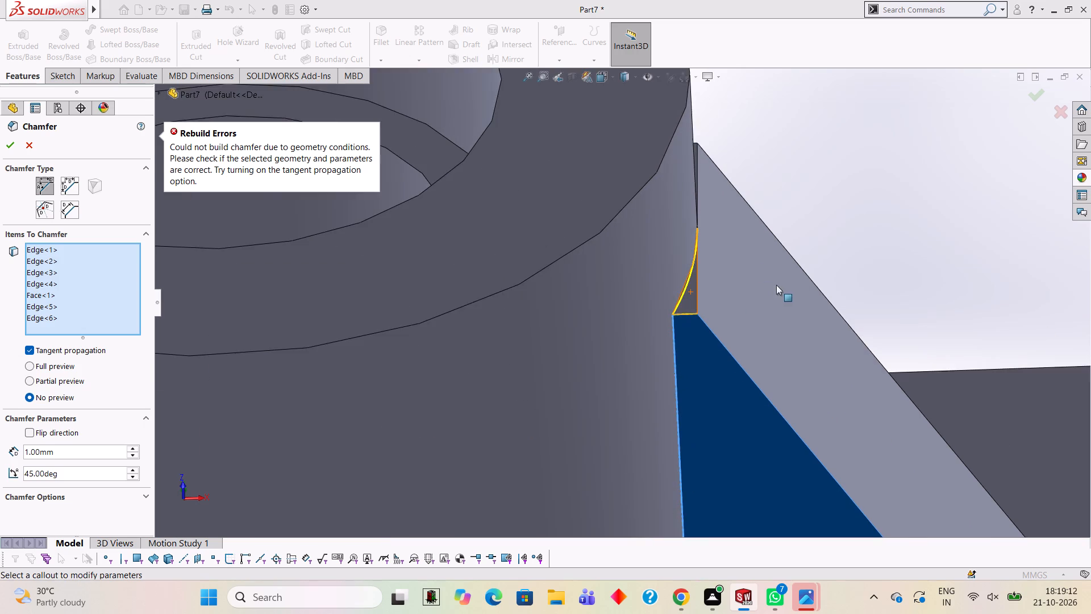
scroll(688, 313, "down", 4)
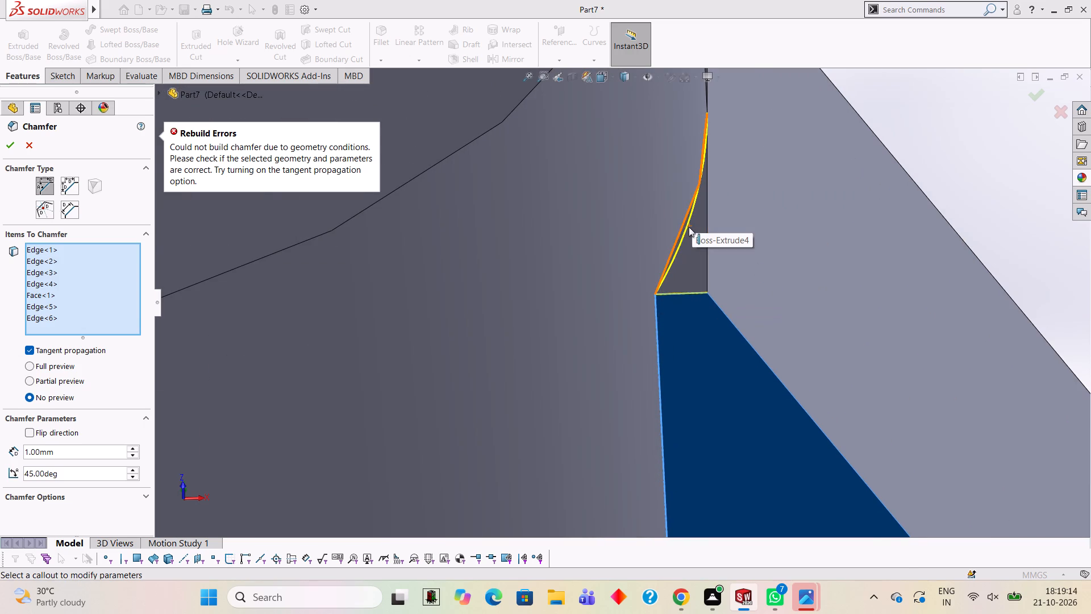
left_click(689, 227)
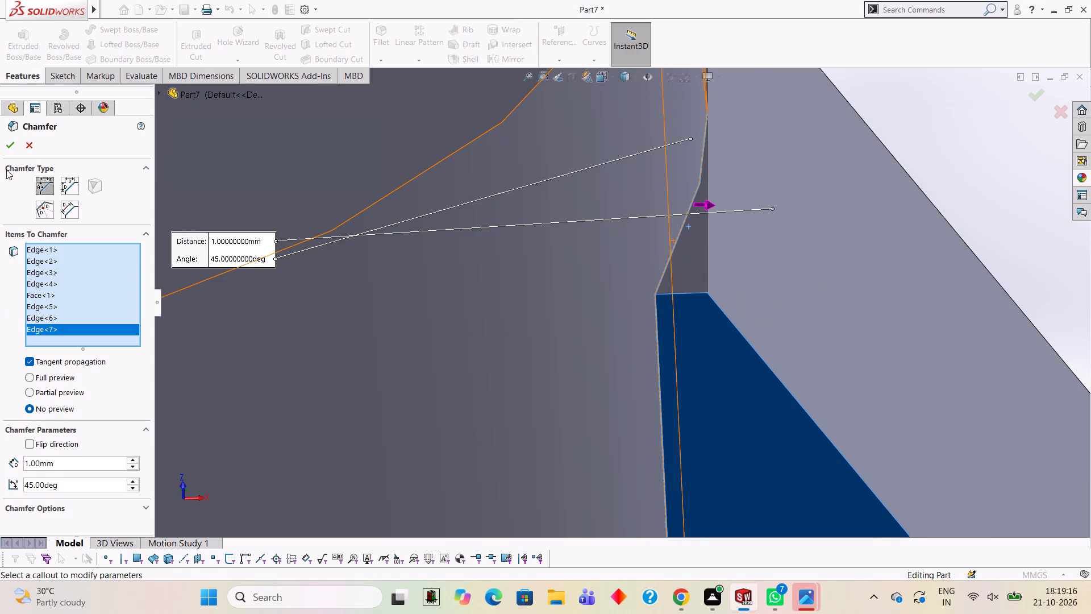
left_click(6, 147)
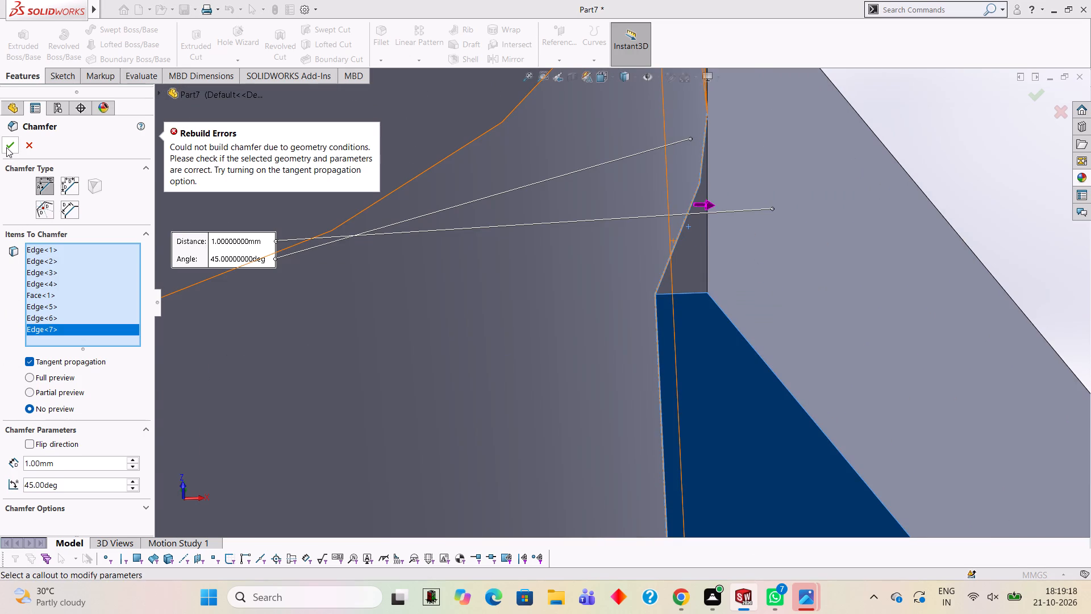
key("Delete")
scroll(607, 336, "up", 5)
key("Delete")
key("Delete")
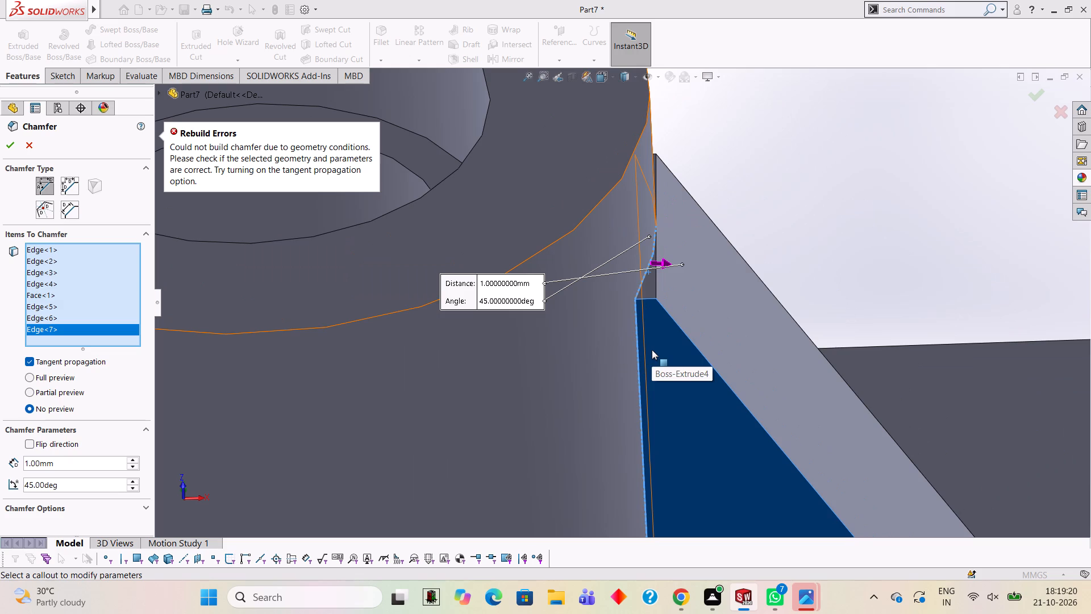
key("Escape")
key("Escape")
Chamfer the two straight front edges where the ribs meet the block's top face, at 1 mm and 45°.
scroll(652, 356, "up", 4)
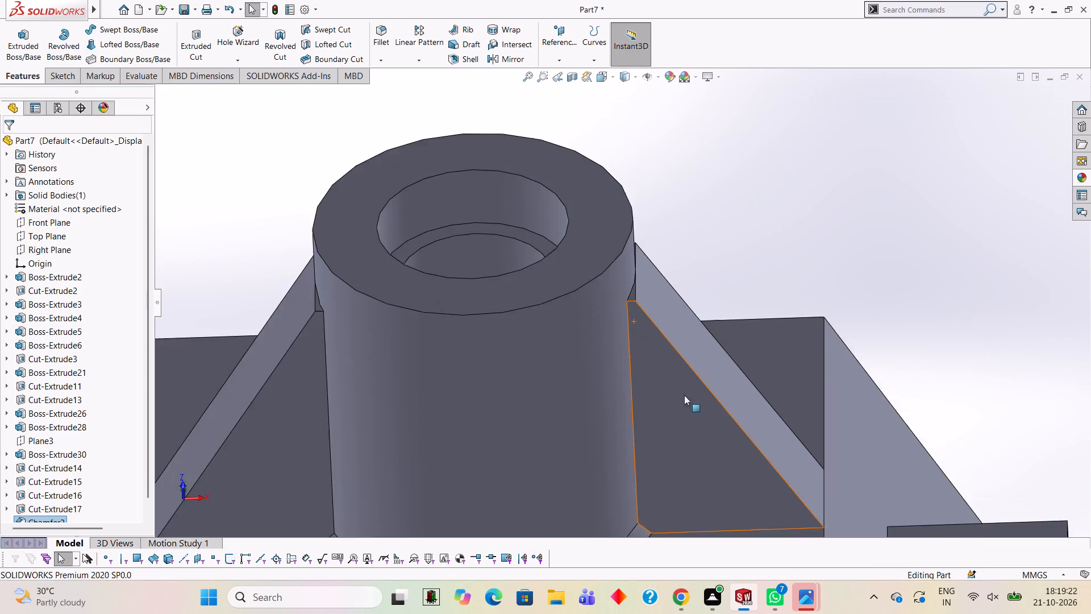
scroll(684, 395, "up", 3)
scroll(594, 468, "up", 2)
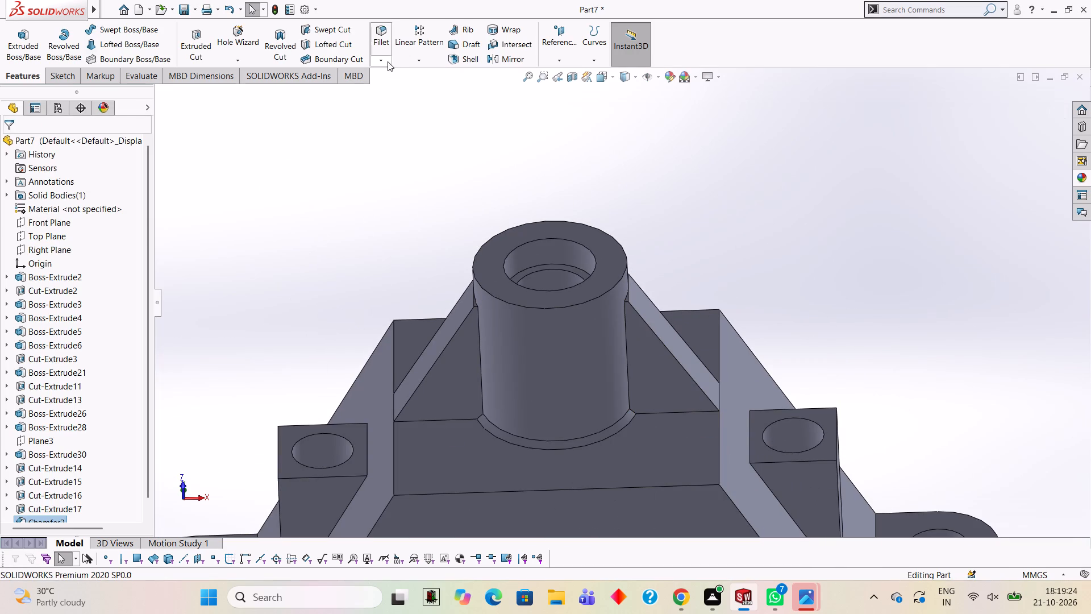
left_click(388, 61)
left_click(395, 84)
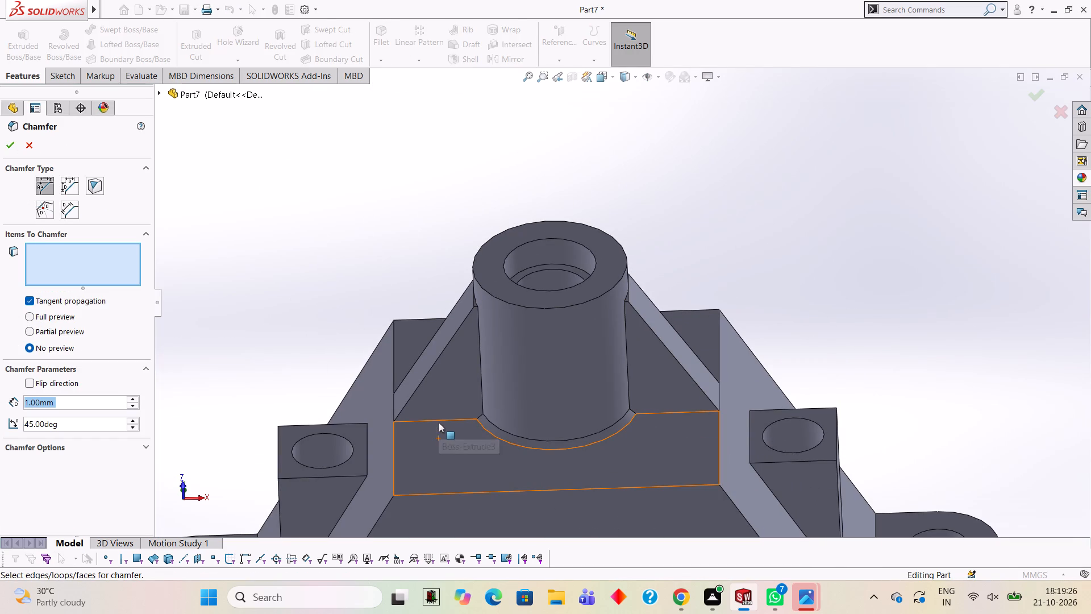
left_click(432, 419)
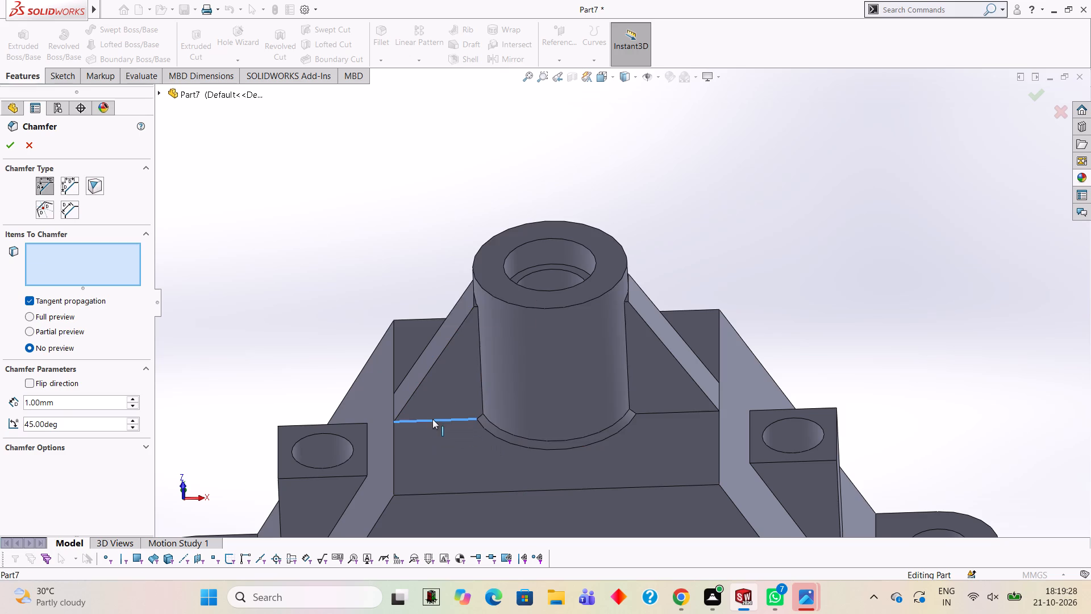
left_click(653, 412)
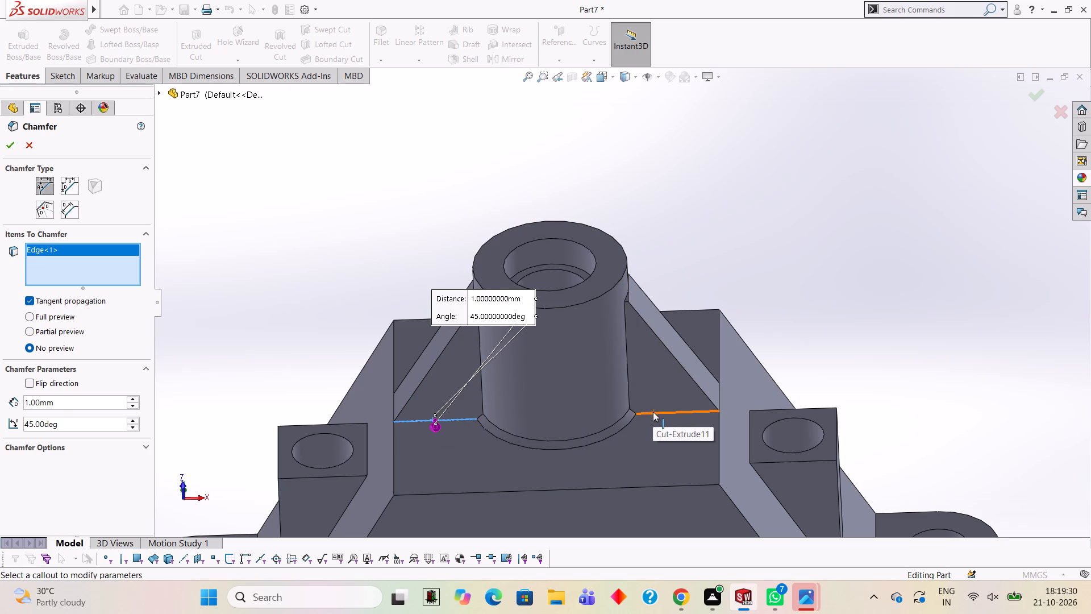
left_click(6, 142)
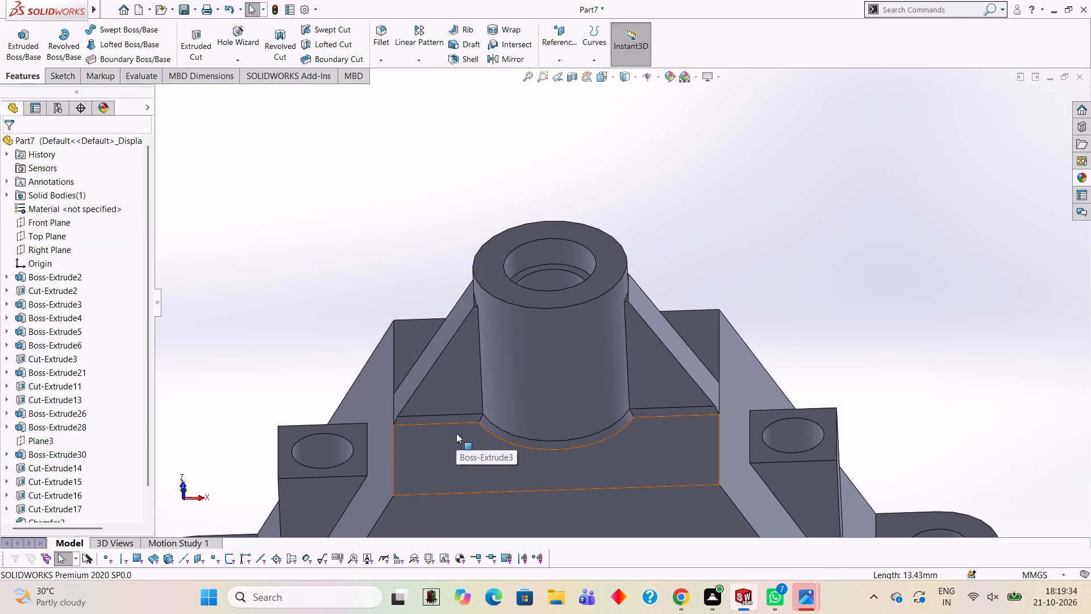
Chamfer the upright front edge where the left rib meets the round boss, at 1 mm and 45°.
left_click(386, 63)
left_click(395, 87)
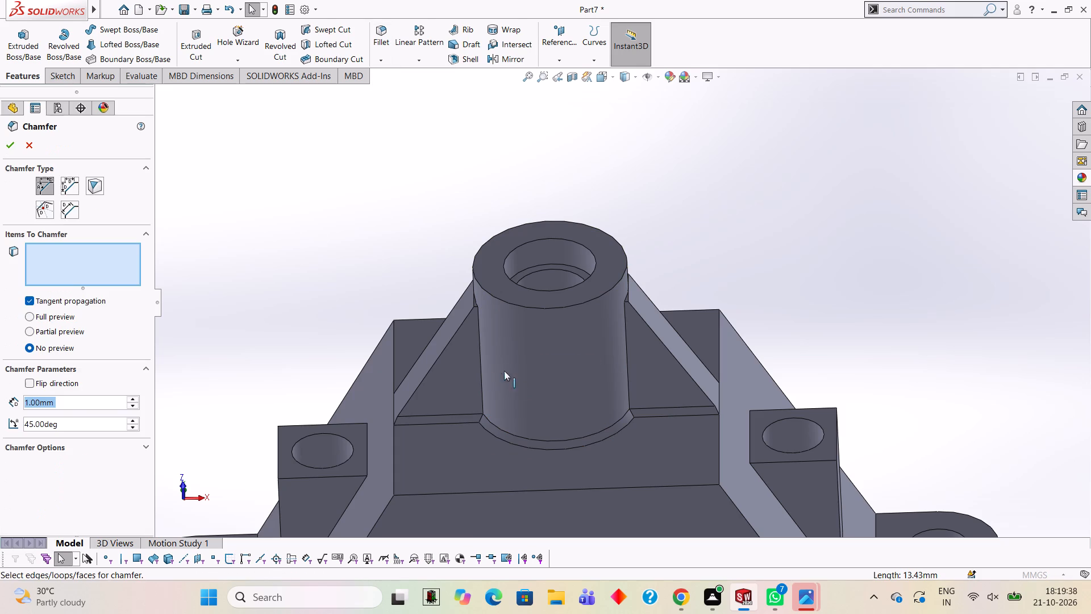
left_click(484, 364)
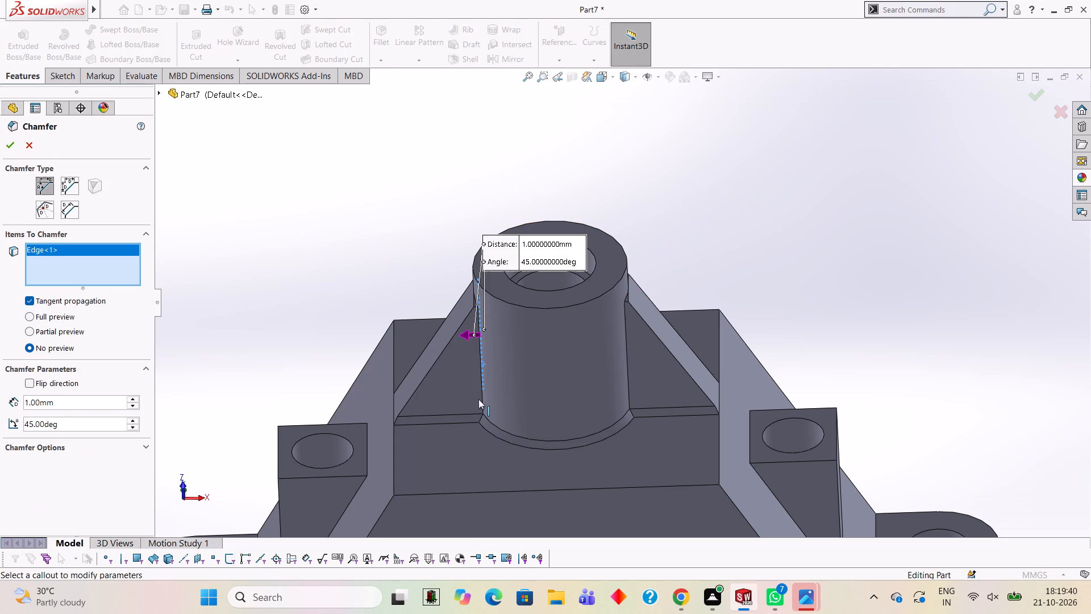
left_click(11, 139)
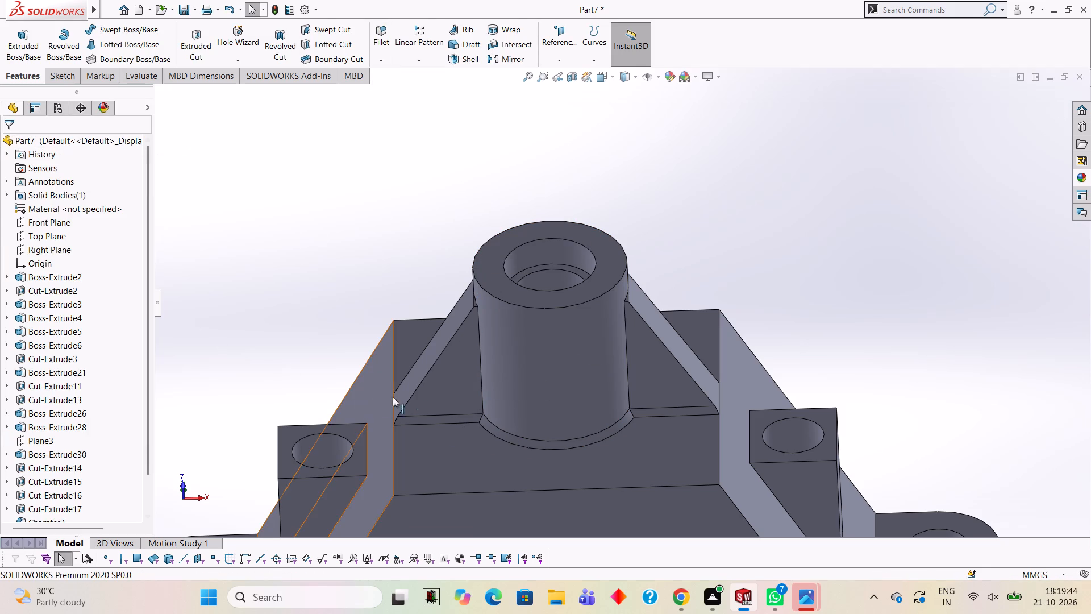
Chamfer the upright front edge where the left rib meets the round boss, at 1 mm and 45°.
left_click(384, 57)
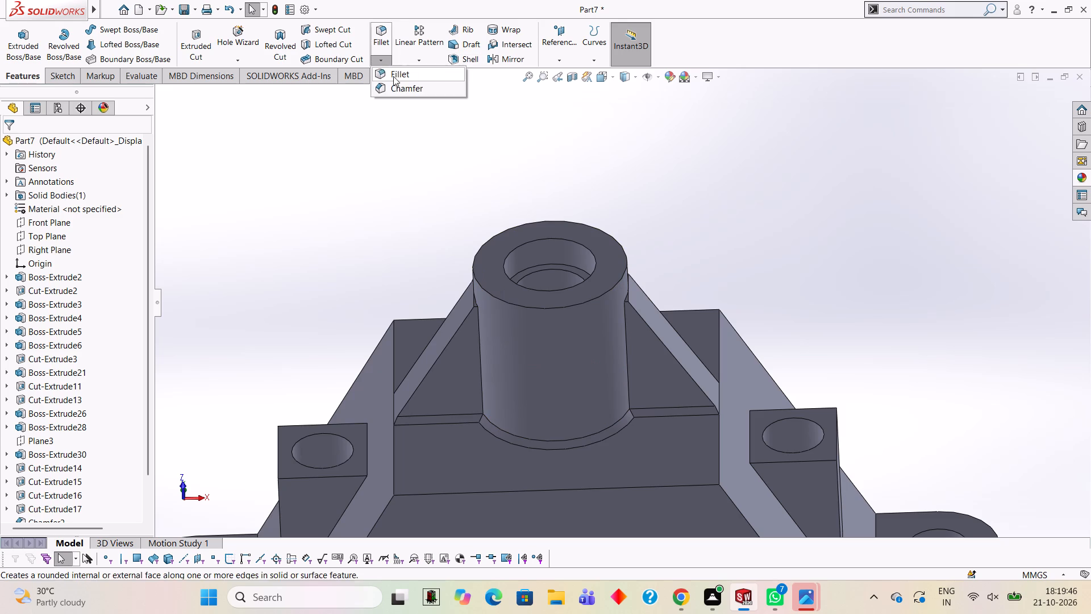
left_click(401, 88)
scroll(419, 262, "down", 4)
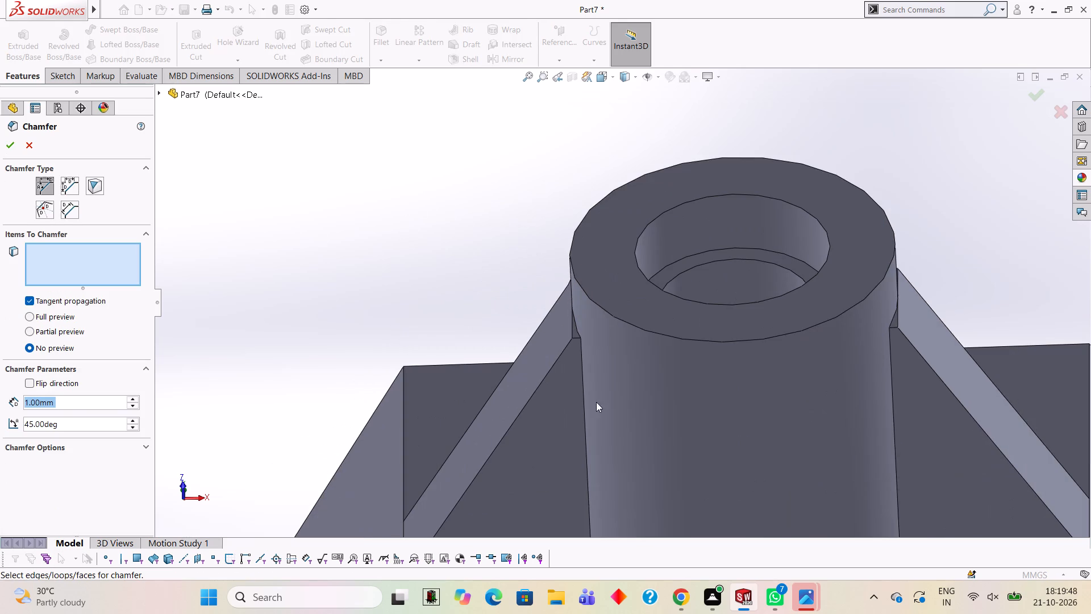
left_click(585, 412)
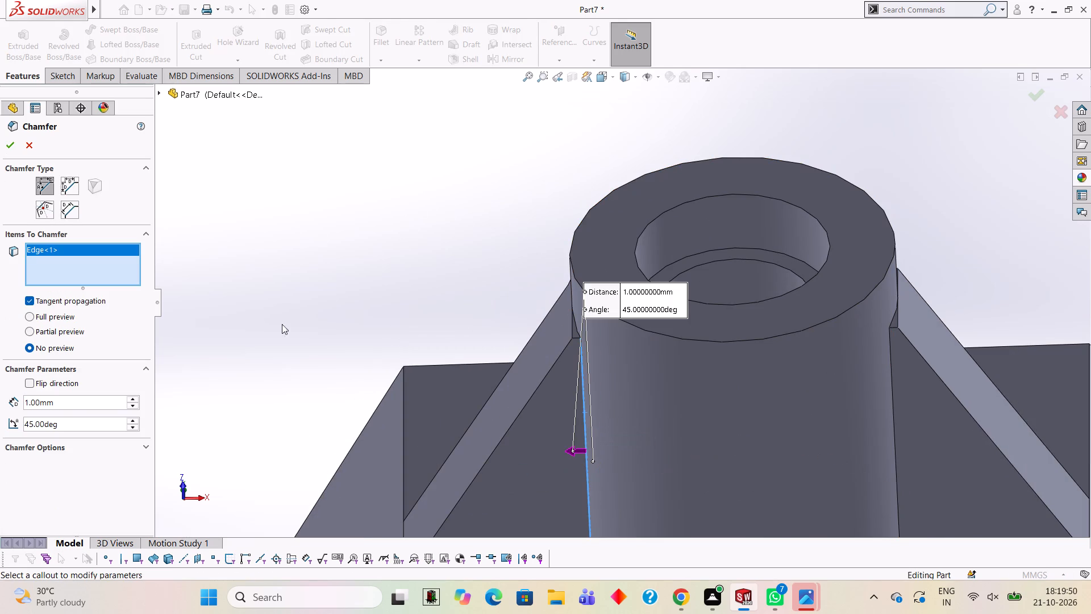
left_click(15, 150)
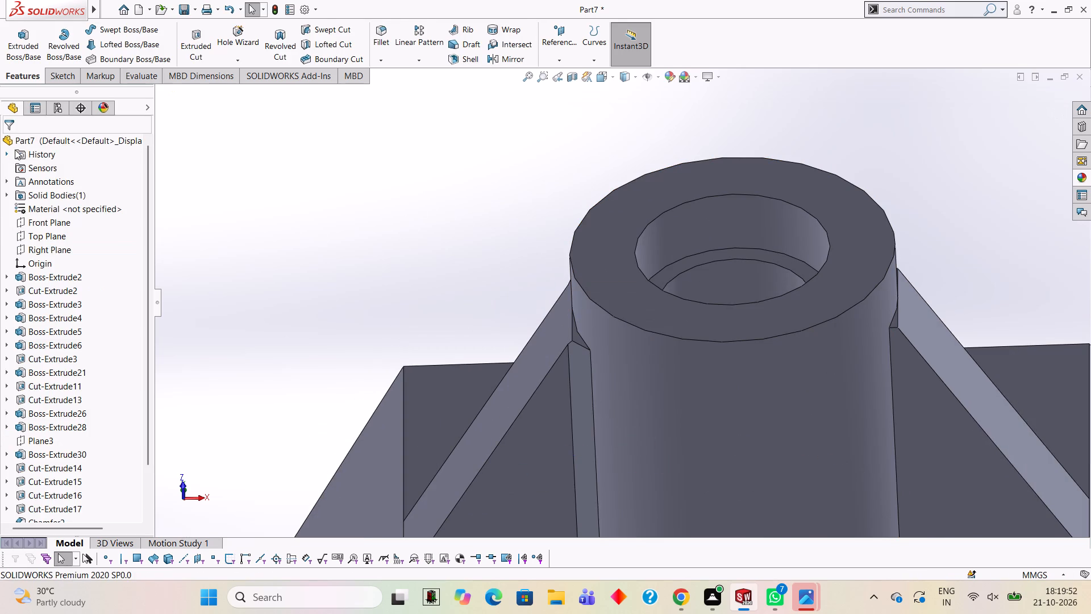
scroll(648, 374, "up", 7)
scroll(728, 322, "down", 3)
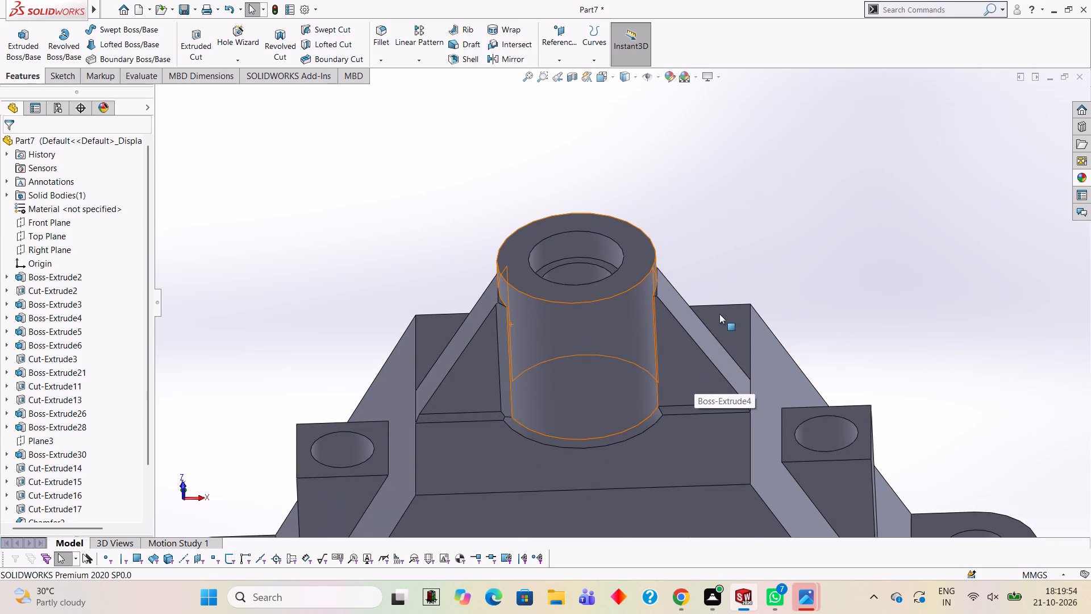
key("Escape")
Chamfer the upright front edge where the right rib meets the round boss, at 1 mm and 45°.
scroll(675, 344, "down", 4)
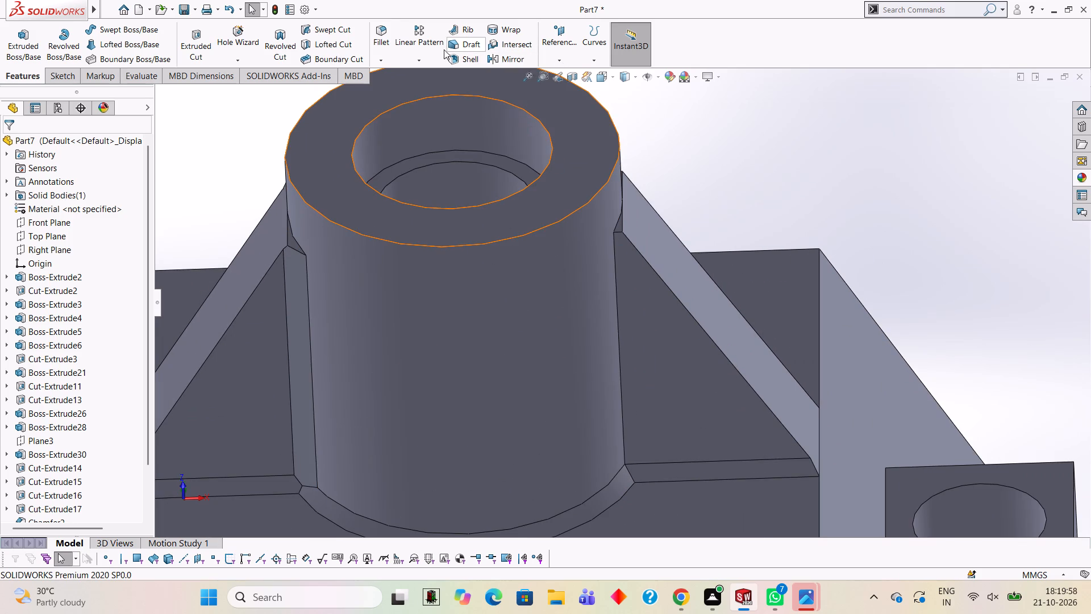
left_click(382, 59)
left_click(407, 84)
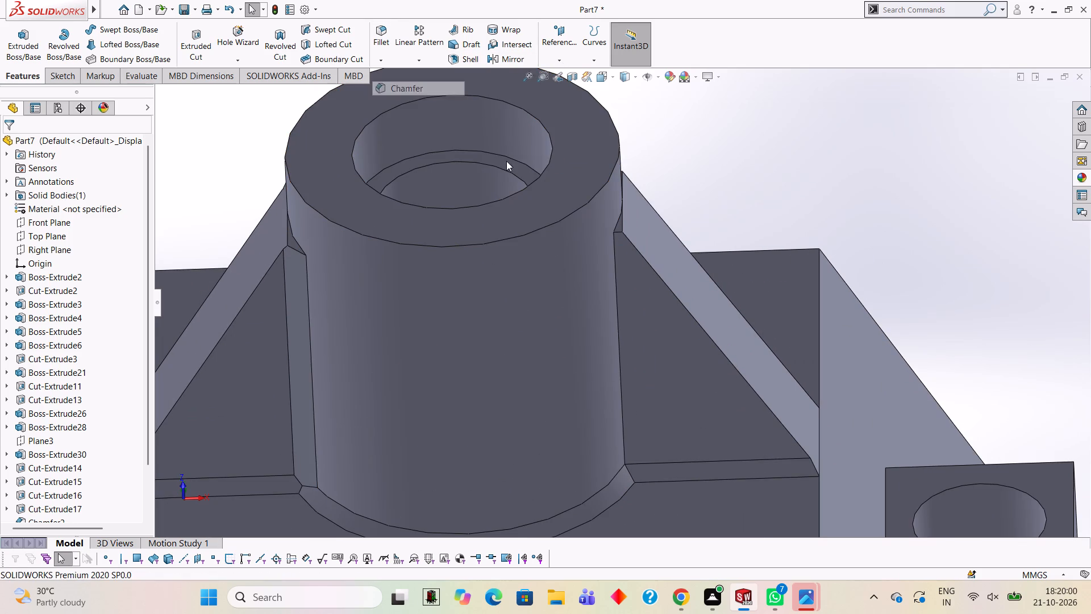
left_click(618, 323)
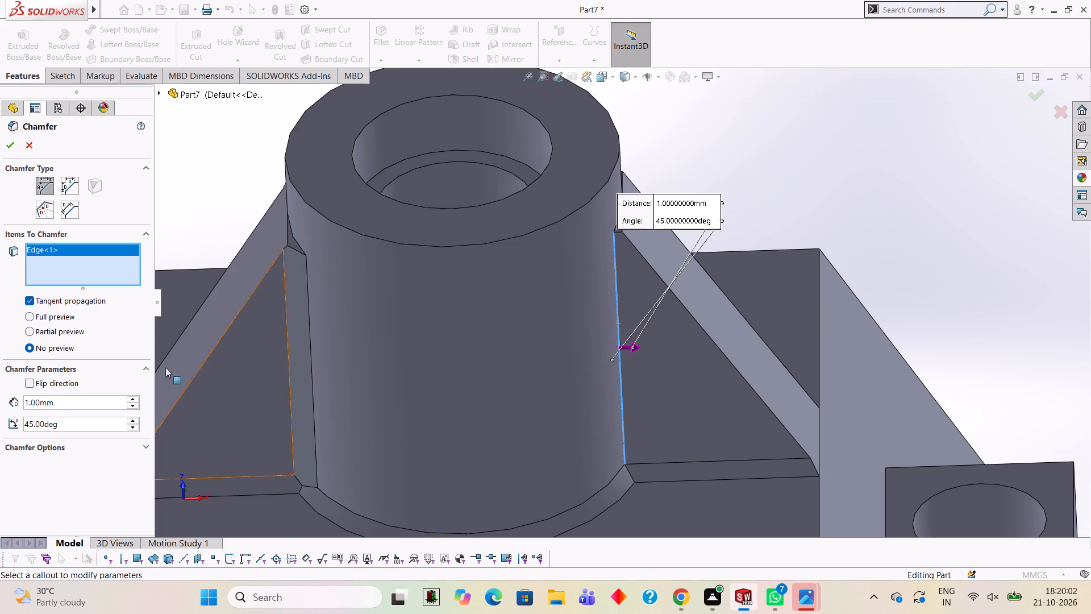
left_click(11, 148)
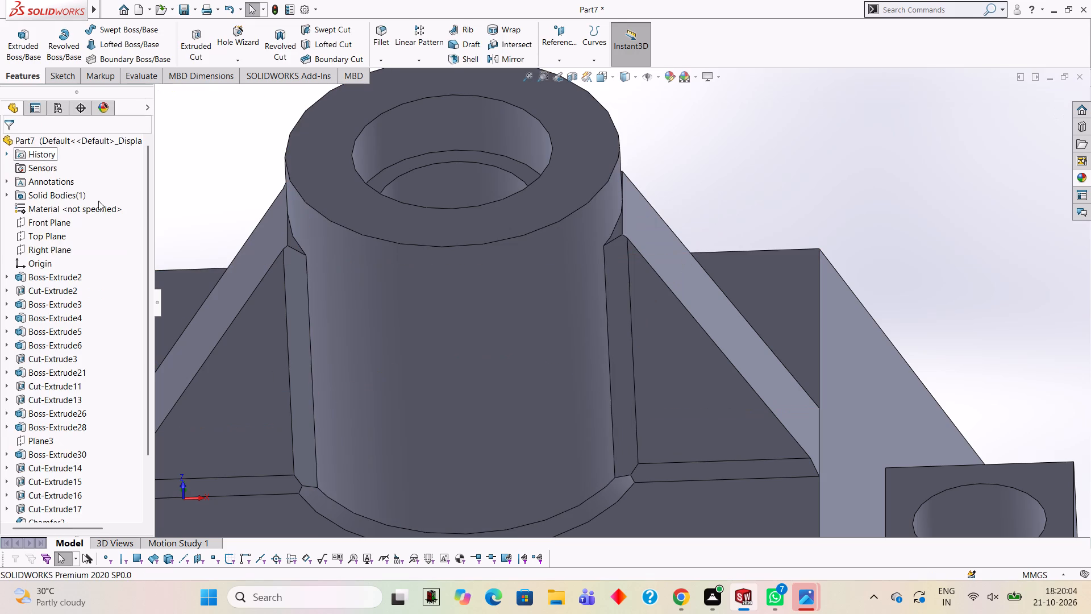
scroll(787, 400, "up", 2)
key("Escape")
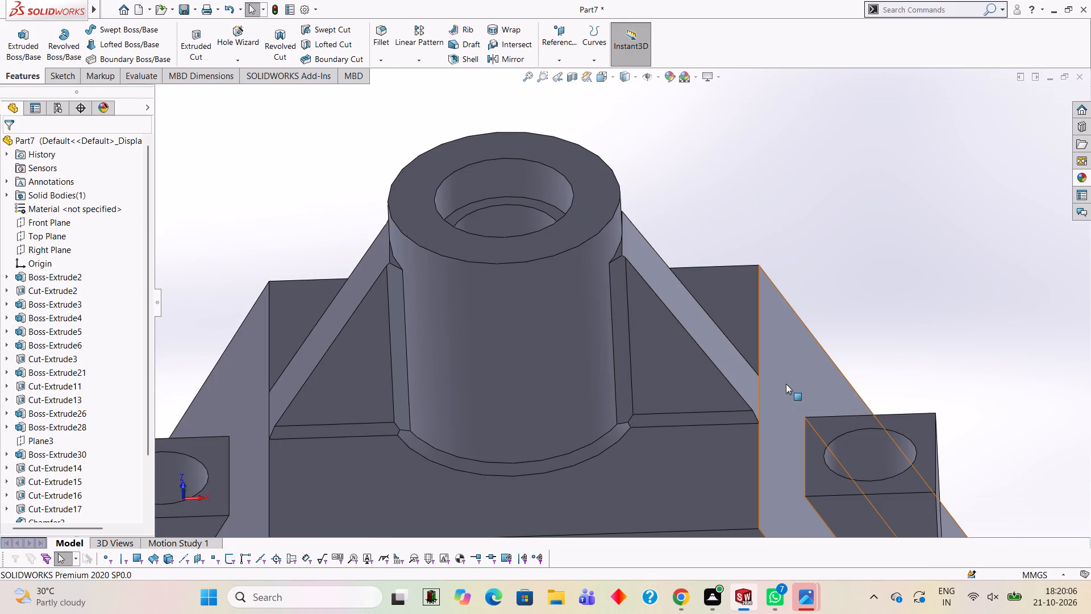
Chamfer the long straight front edge of the block's top face at 1 mm and 45°.
scroll(670, 395, "up", 2)
scroll(674, 393, "down", 2)
scroll(661, 434, "up", 1)
middle_click_drag(661, 434, 659, 367)
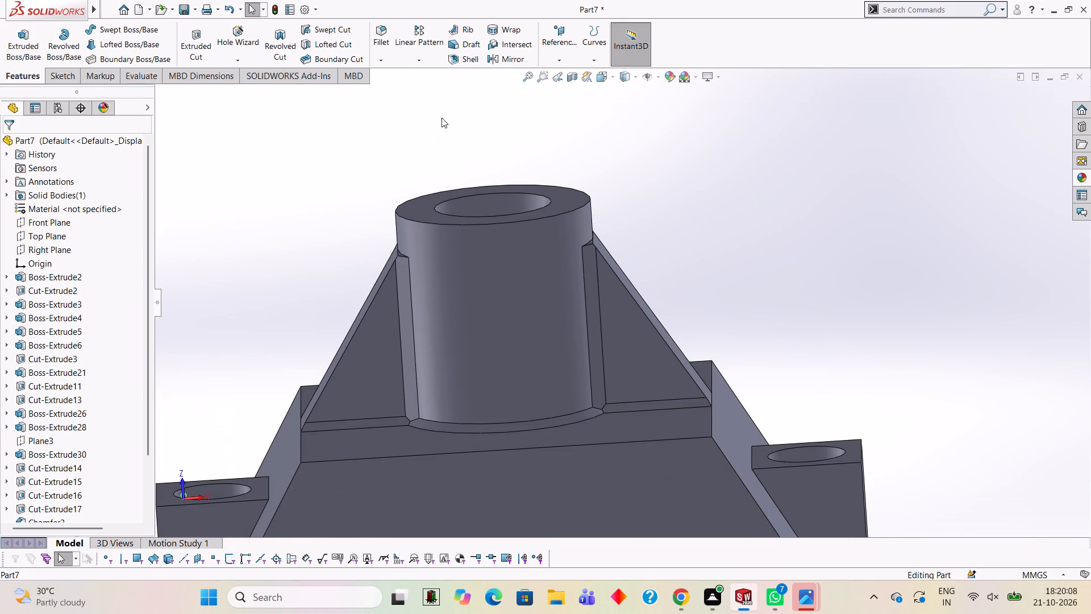
left_click(385, 63)
left_click(416, 94)
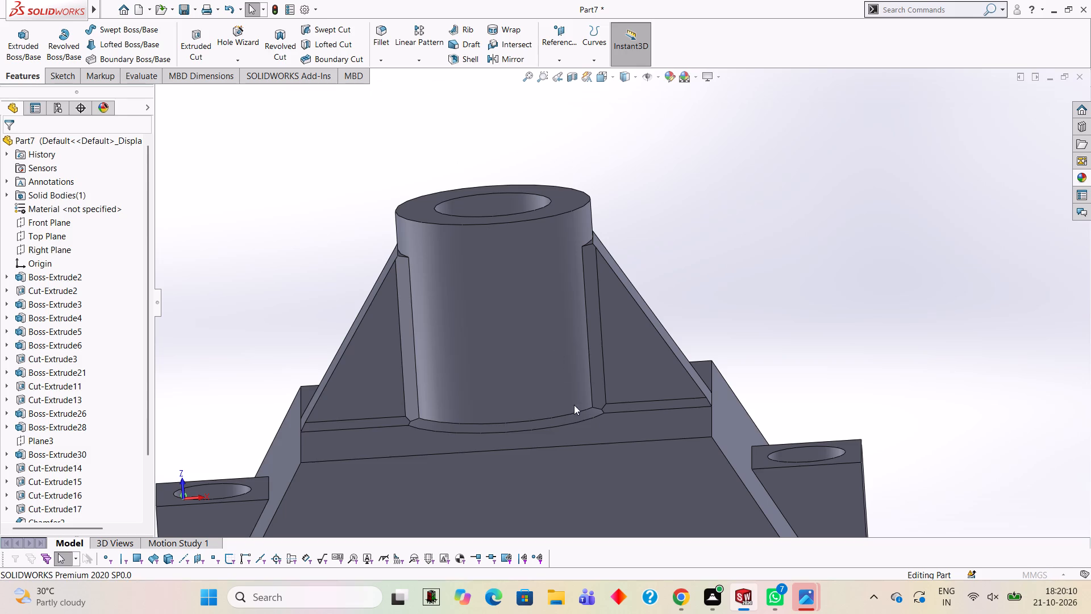
left_click(571, 445)
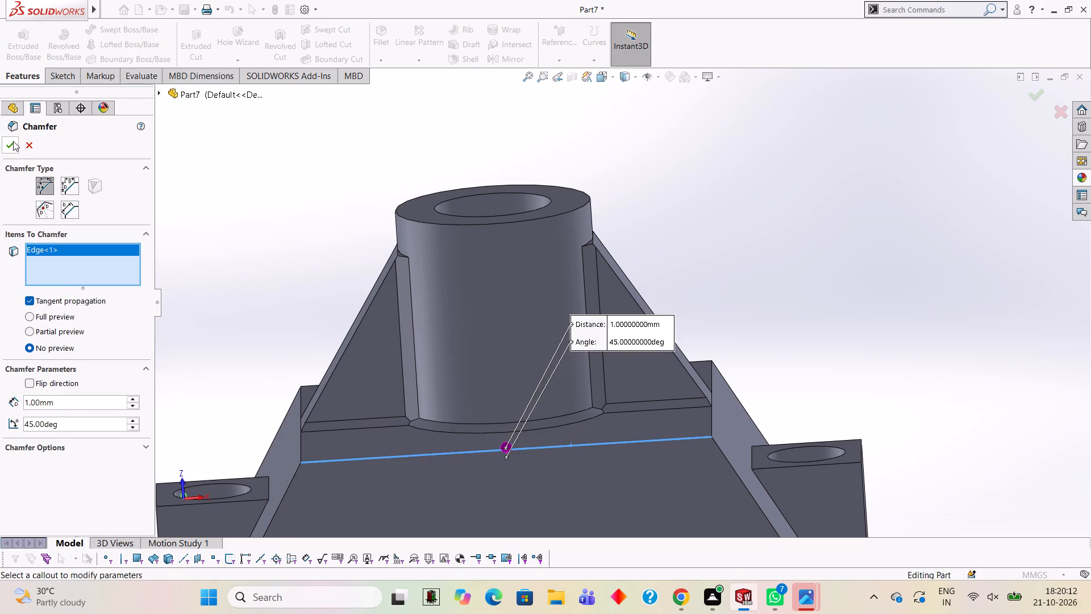
left_click(13, 141)
left_click(807, 291)
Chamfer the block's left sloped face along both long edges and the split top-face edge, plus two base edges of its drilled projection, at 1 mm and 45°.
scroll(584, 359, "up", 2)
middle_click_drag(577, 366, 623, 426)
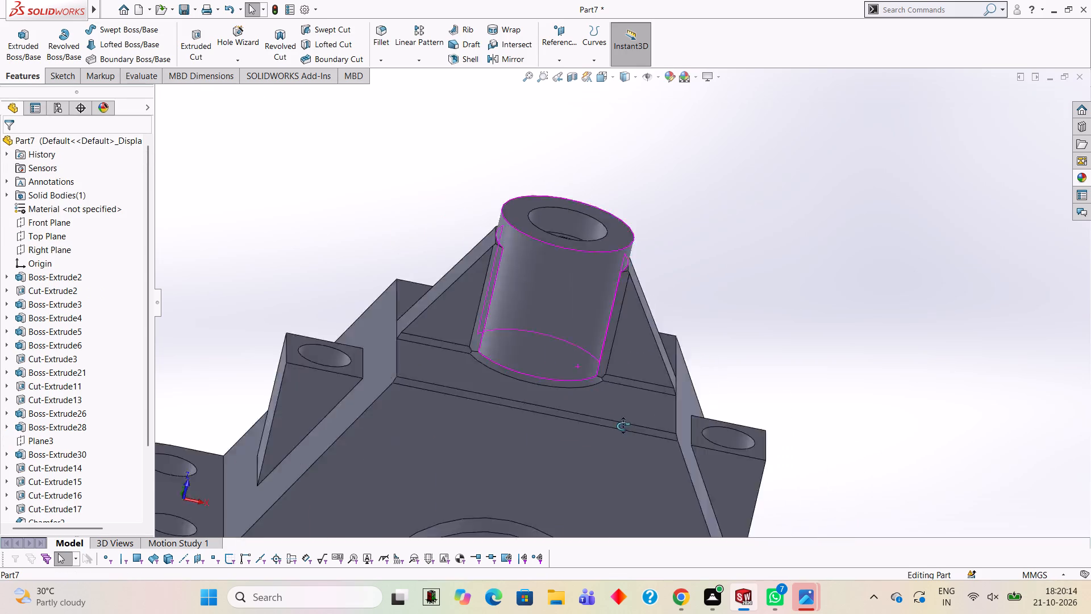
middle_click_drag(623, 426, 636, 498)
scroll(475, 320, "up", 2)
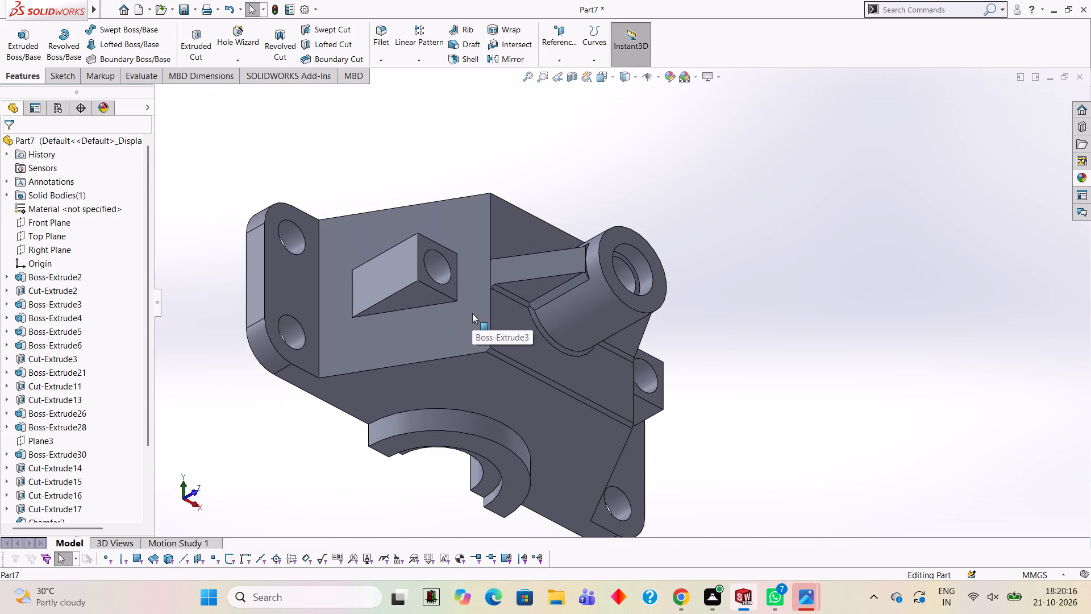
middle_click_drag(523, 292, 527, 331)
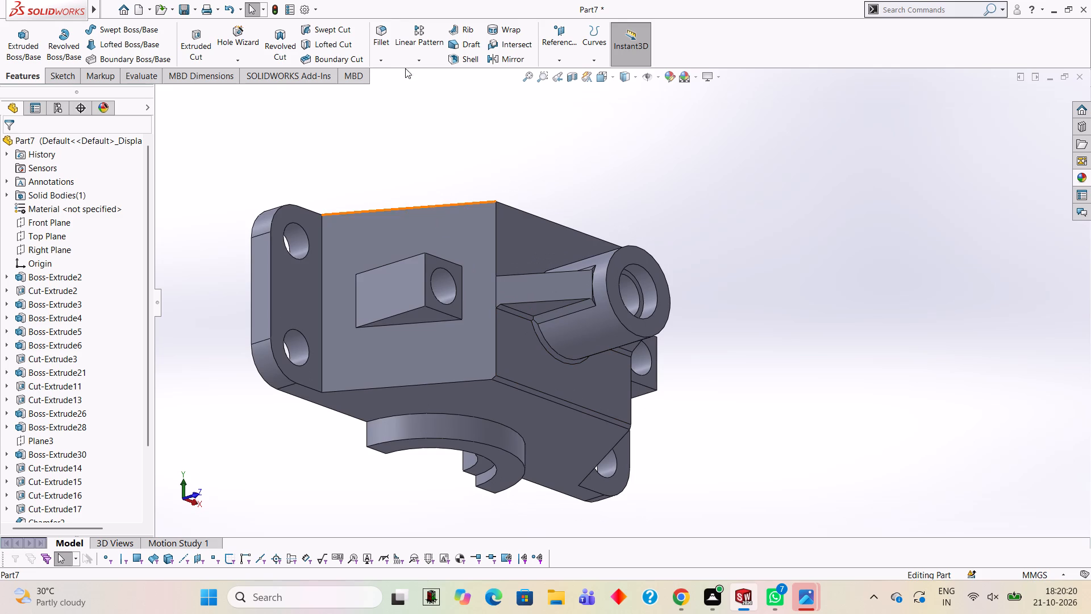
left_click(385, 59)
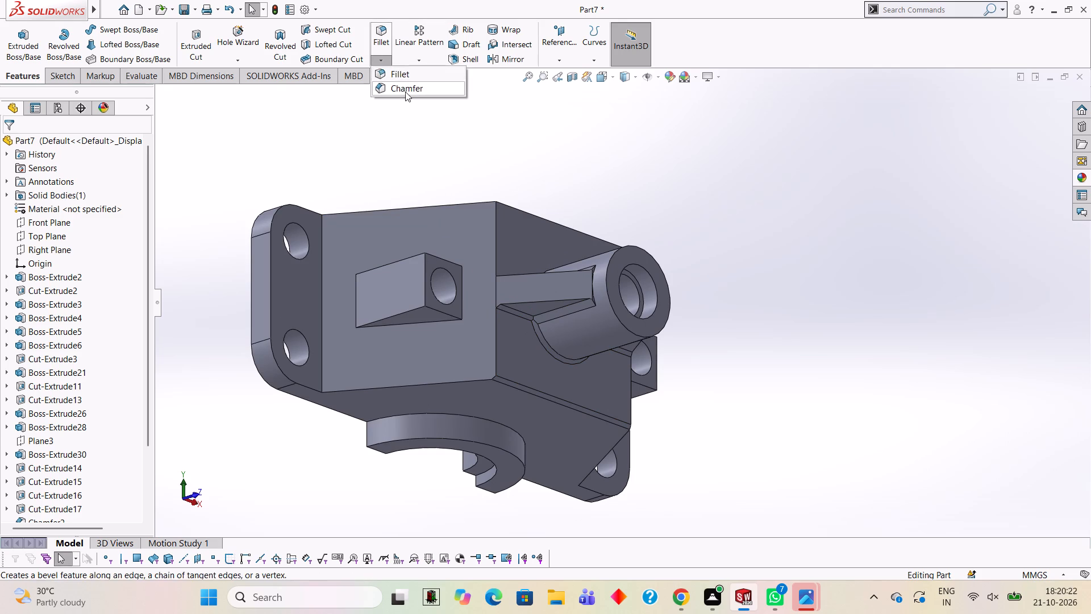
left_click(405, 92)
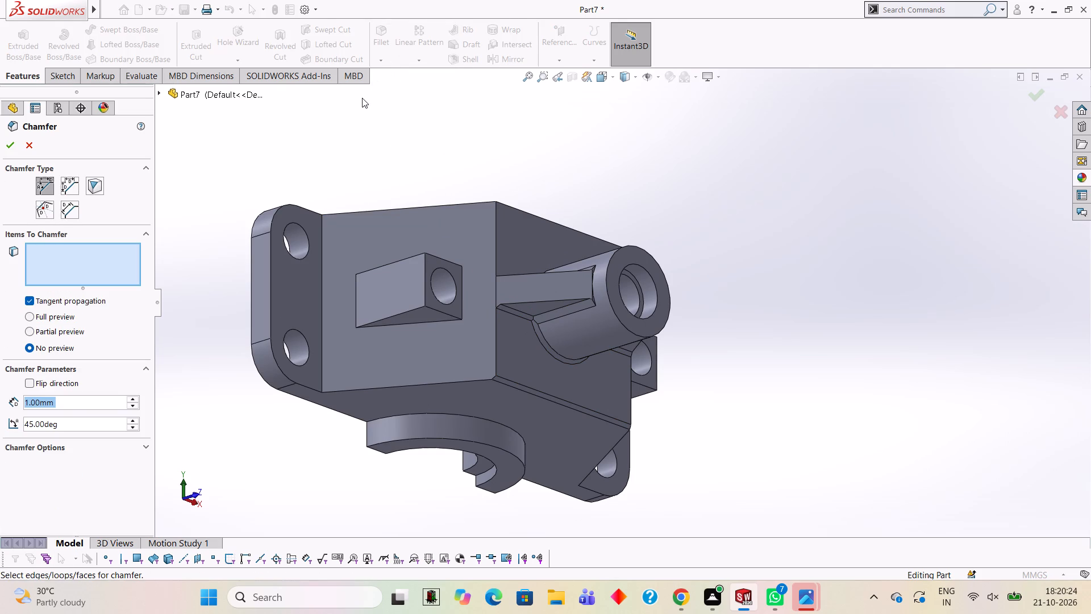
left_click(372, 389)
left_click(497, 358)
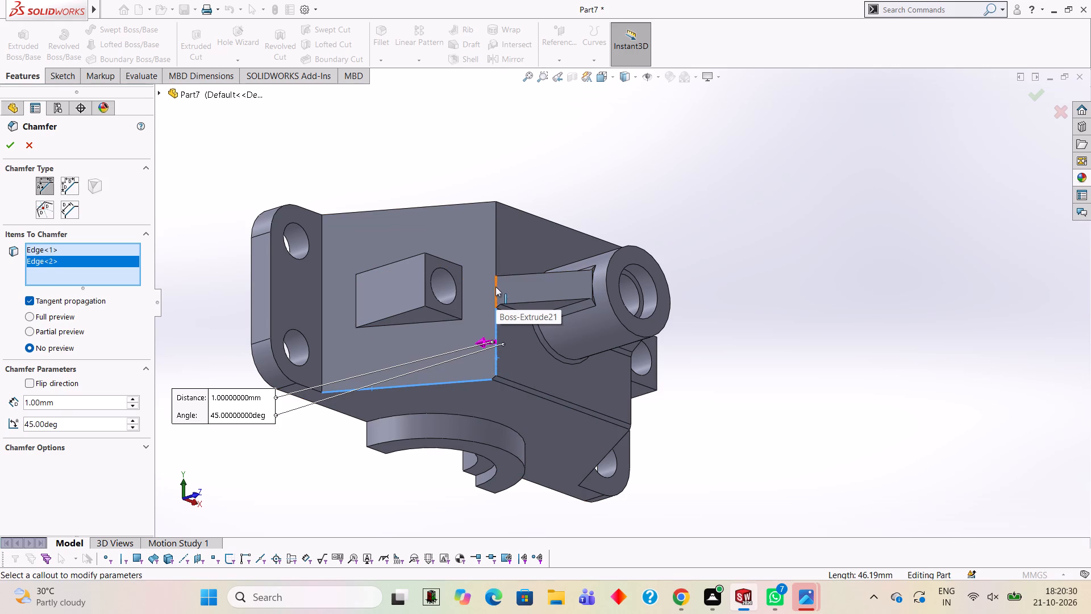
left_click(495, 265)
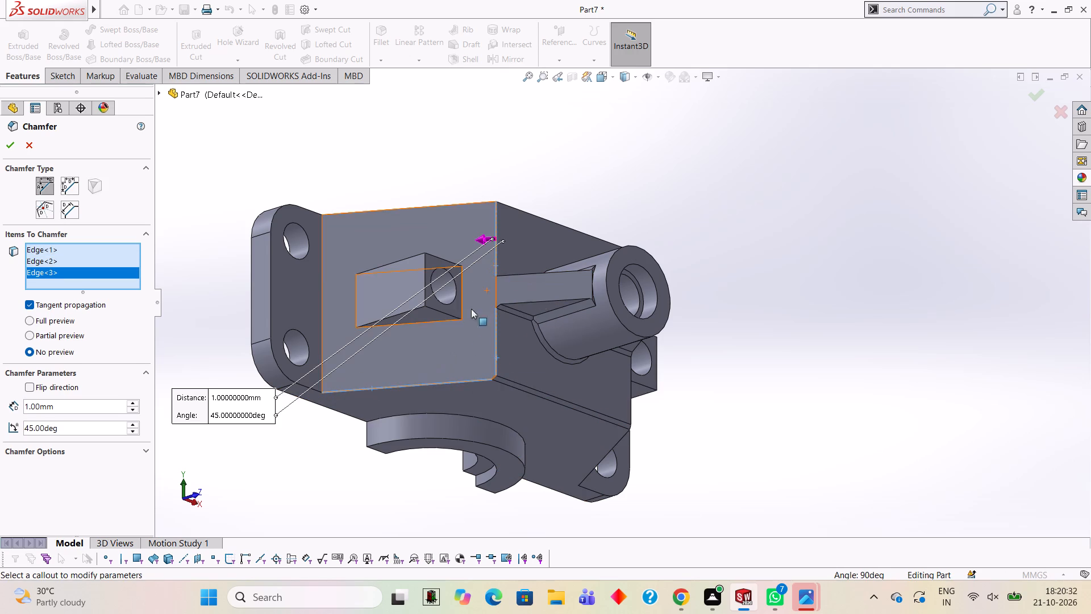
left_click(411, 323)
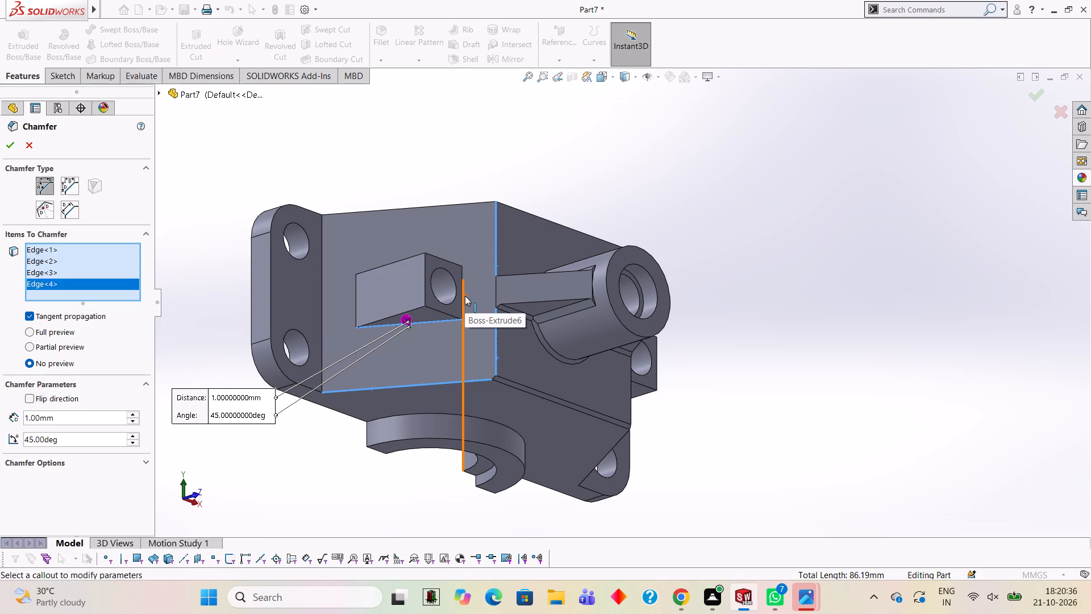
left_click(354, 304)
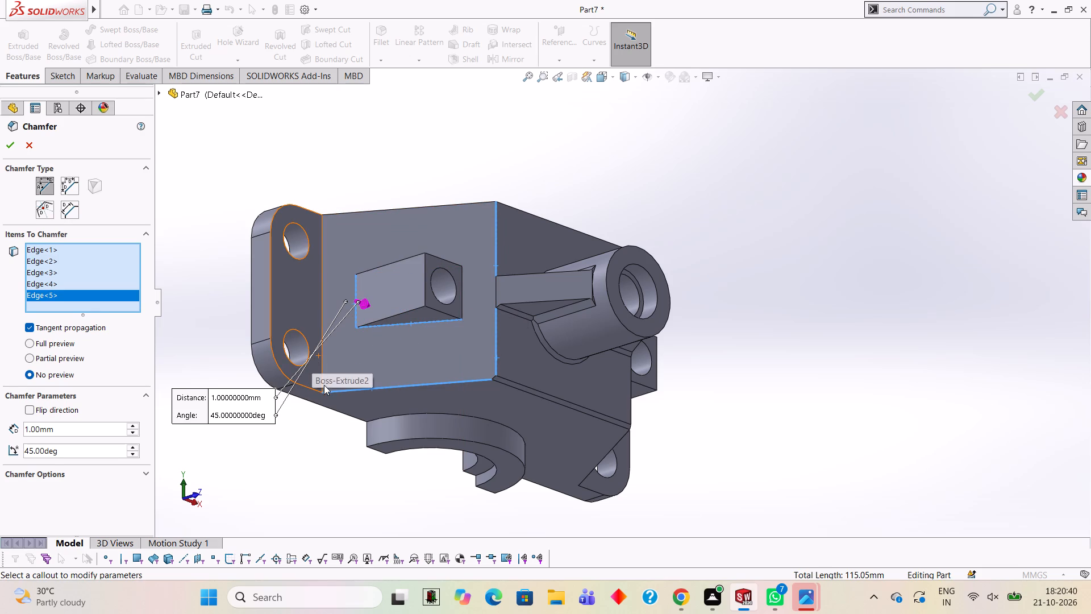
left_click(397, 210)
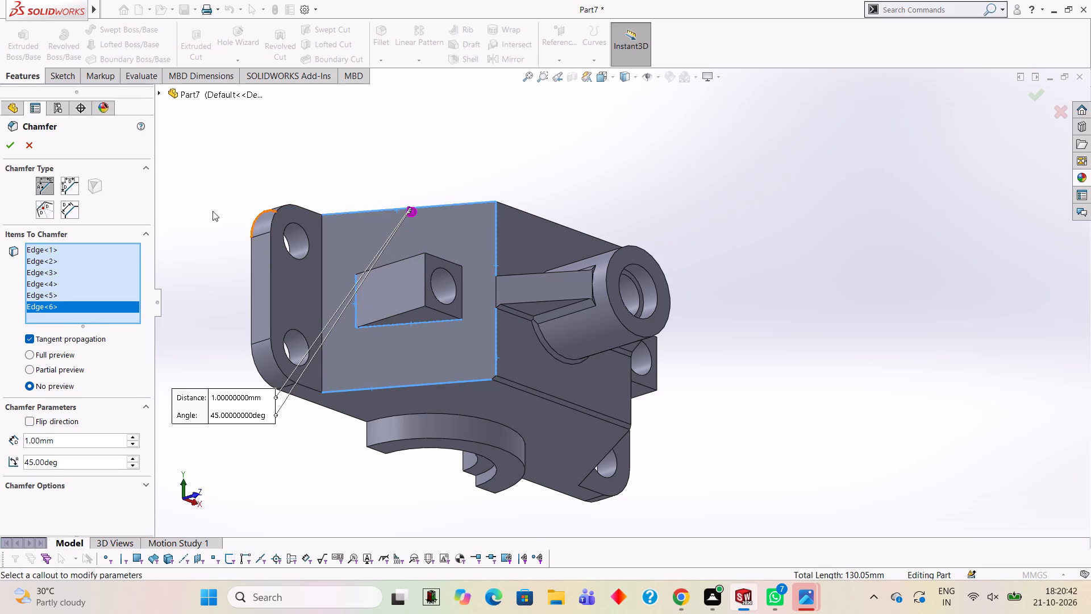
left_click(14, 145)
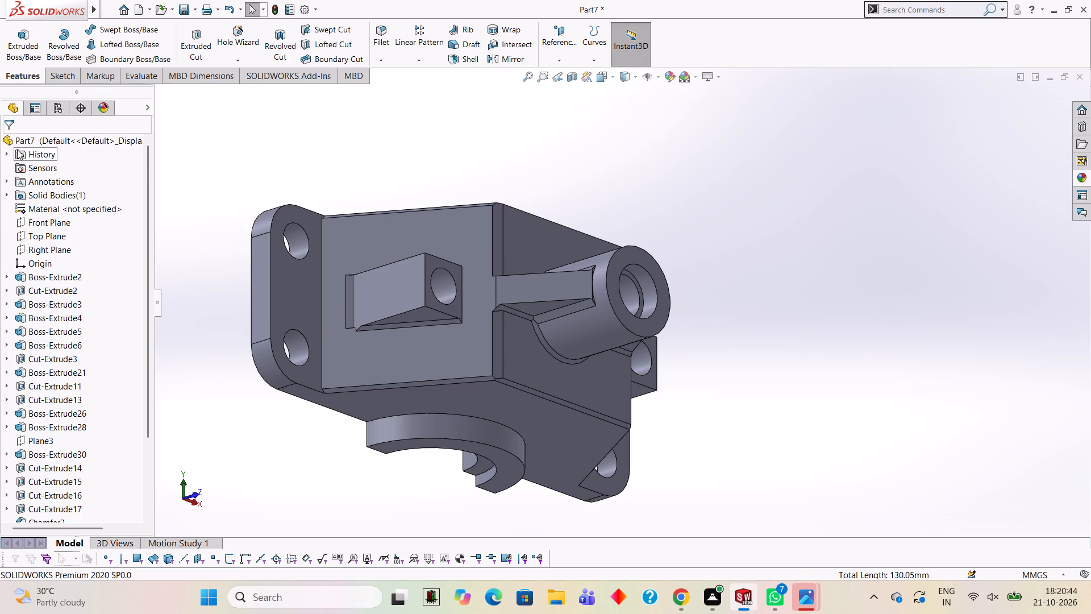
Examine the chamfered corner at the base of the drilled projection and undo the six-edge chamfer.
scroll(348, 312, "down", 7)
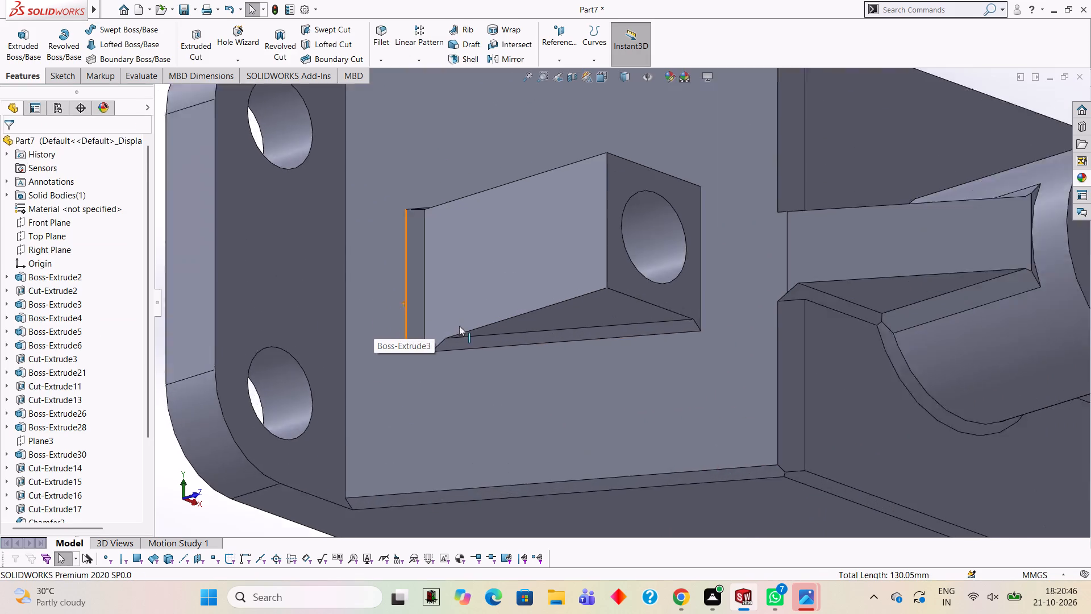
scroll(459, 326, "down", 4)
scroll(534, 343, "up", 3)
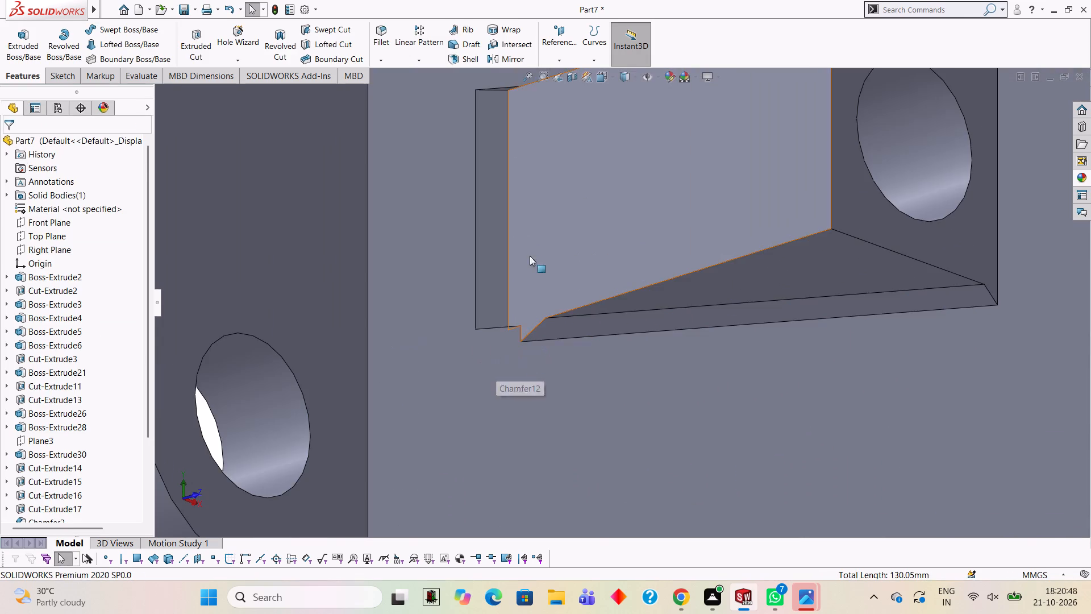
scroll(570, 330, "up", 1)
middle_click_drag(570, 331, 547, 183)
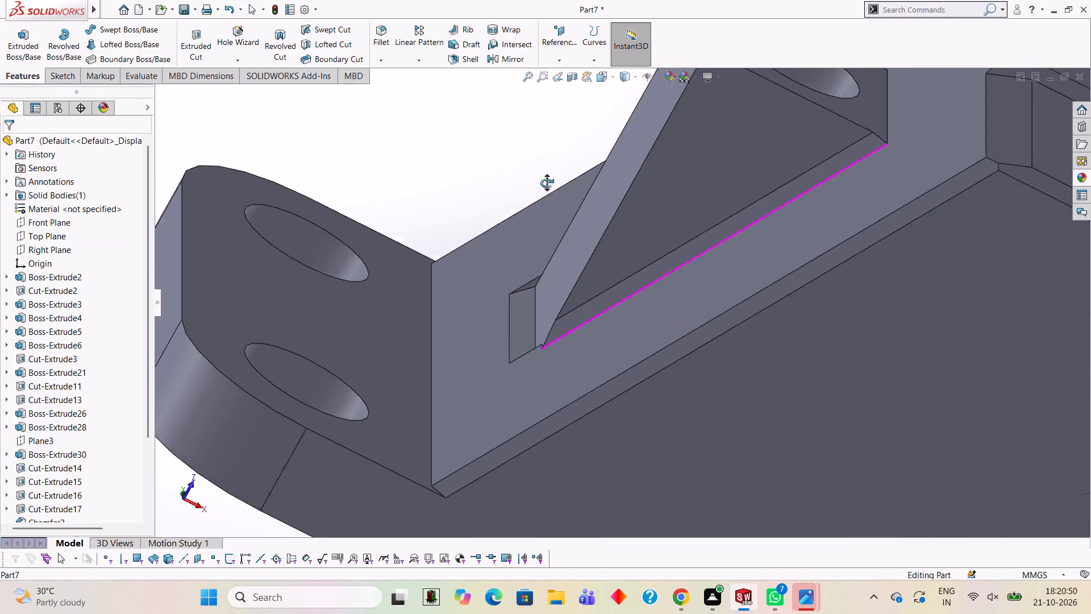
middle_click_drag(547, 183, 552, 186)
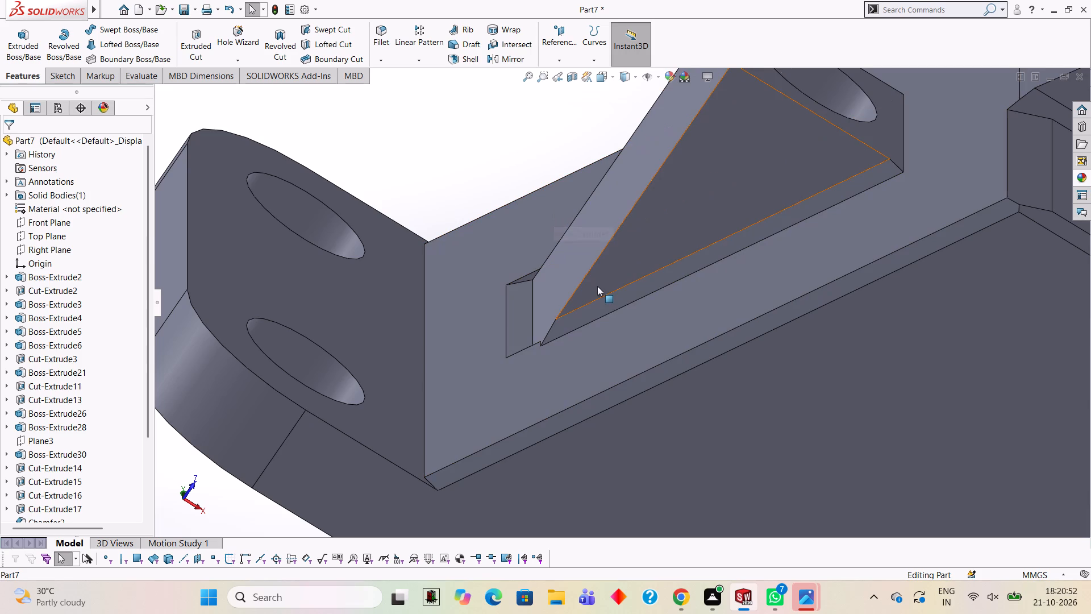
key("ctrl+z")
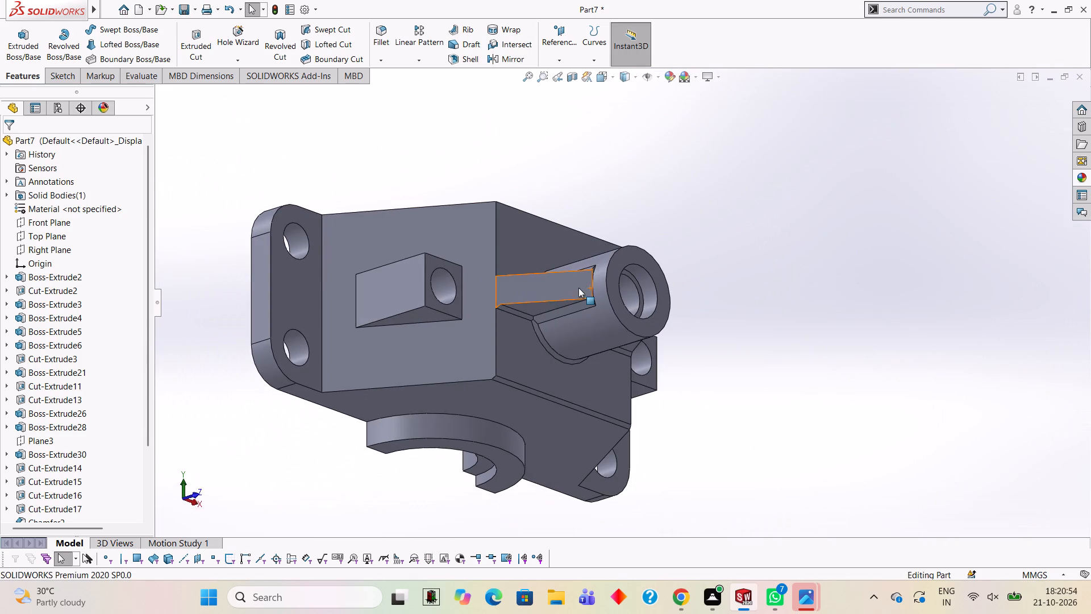
Try a 1 mm, 45° chamfer on the left sloped face's top, bottom and split upright edges plus five edges of its drilled projection.
scroll(443, 282, "down", 4)
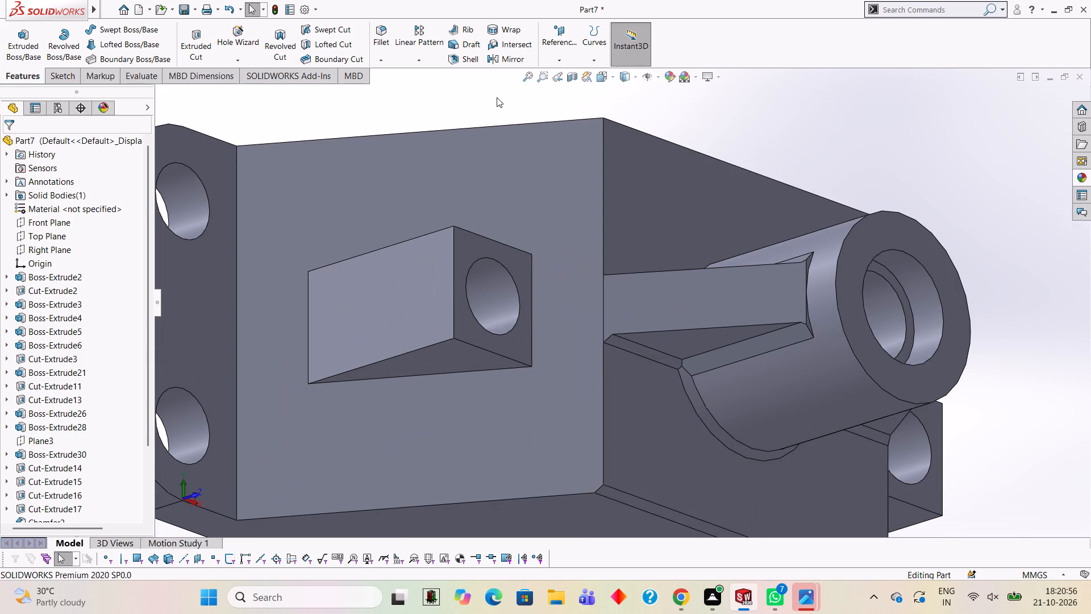
left_click(387, 63)
left_click(397, 91)
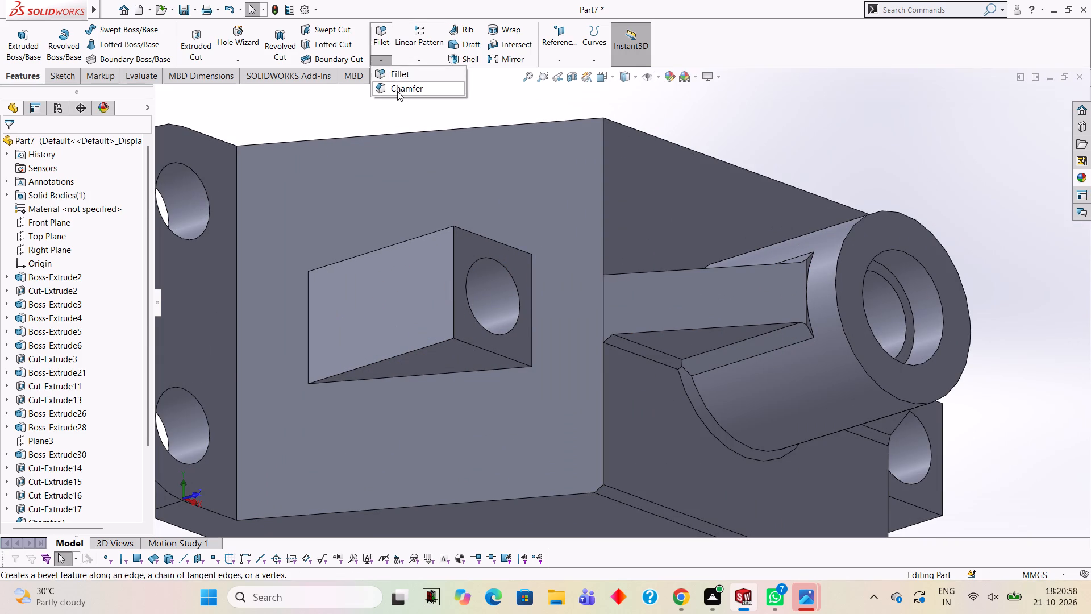
left_click(402, 378)
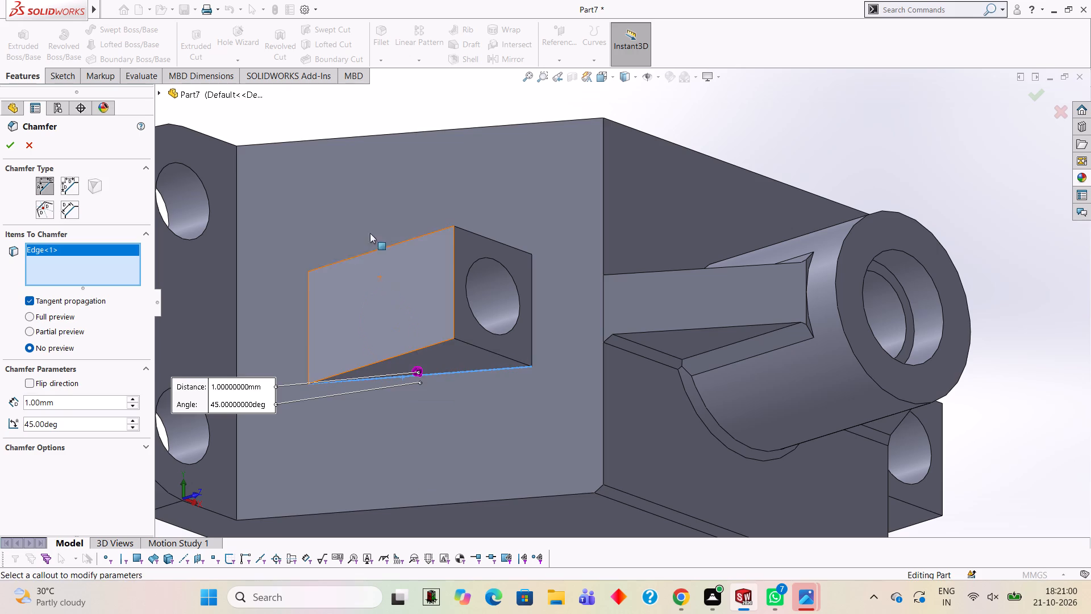
left_click(394, 134)
left_click(602, 247)
left_click(604, 357)
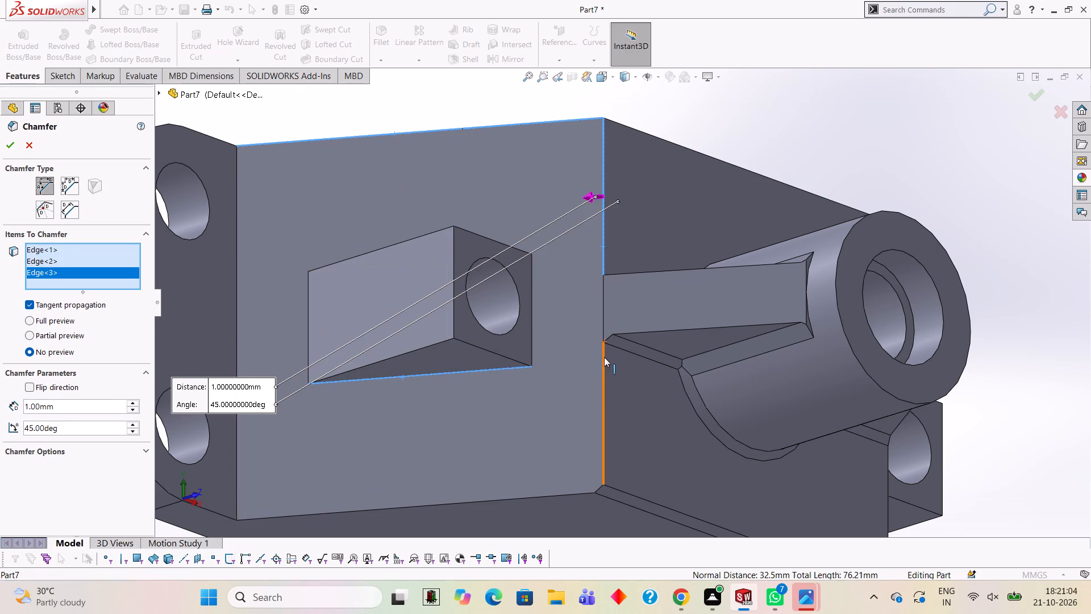
left_click(447, 505)
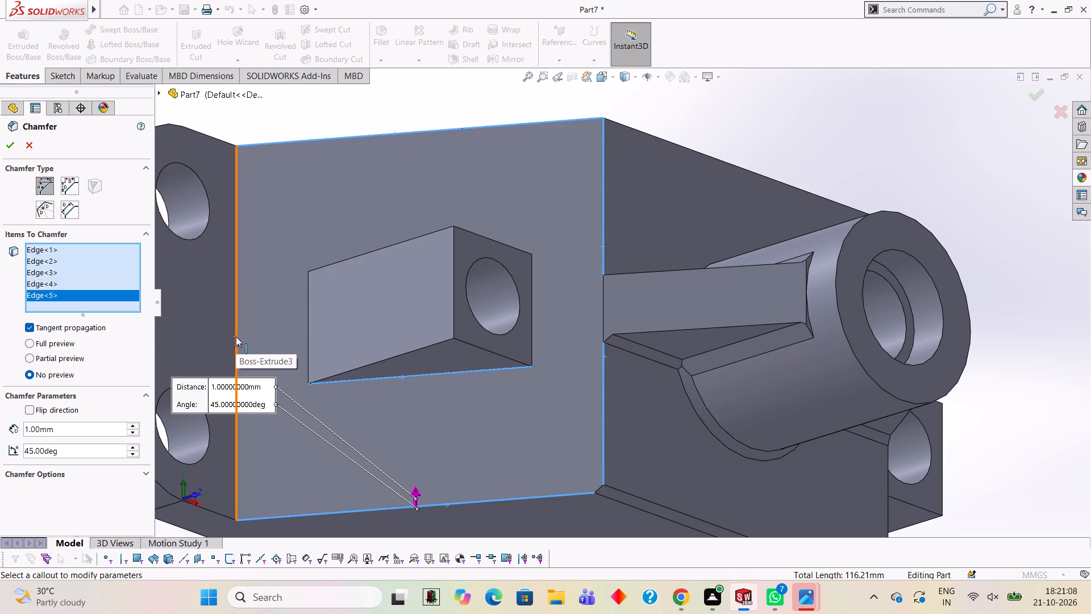
left_click(403, 356)
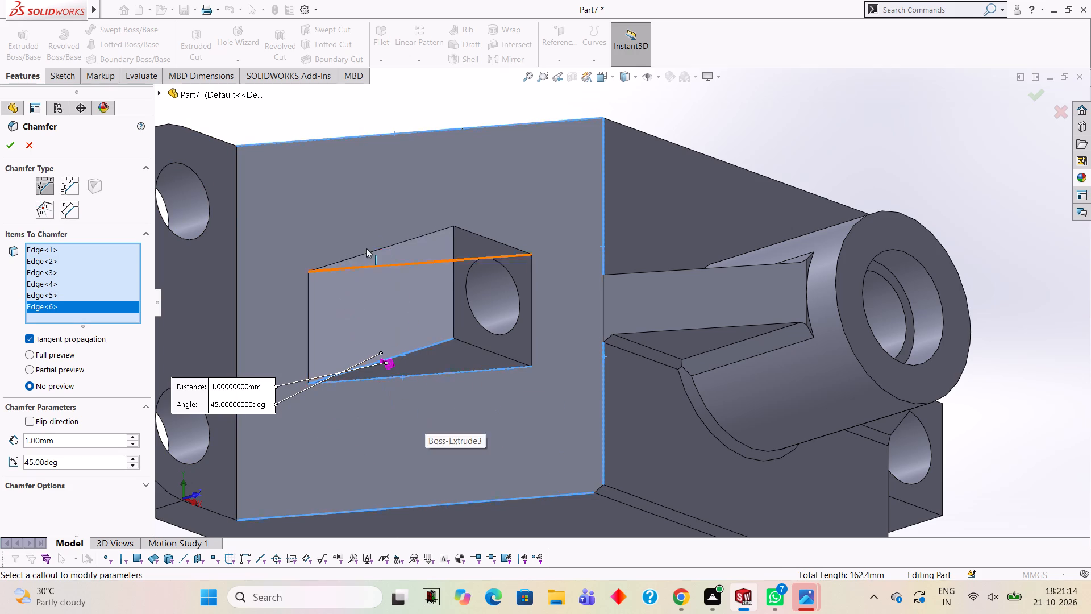
left_click(387, 247)
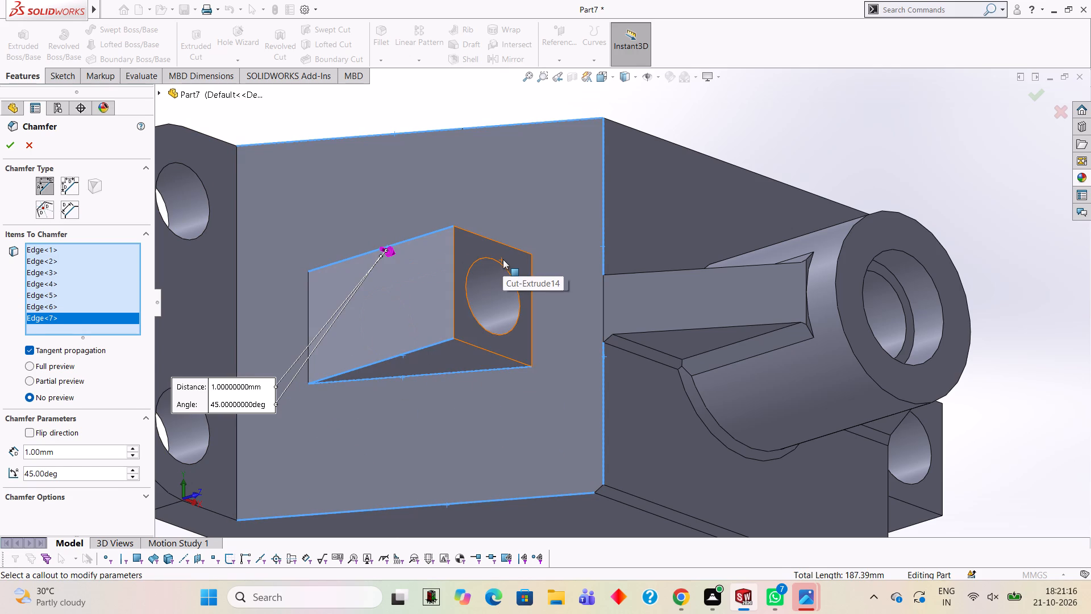
left_click(473, 345)
left_click(481, 237)
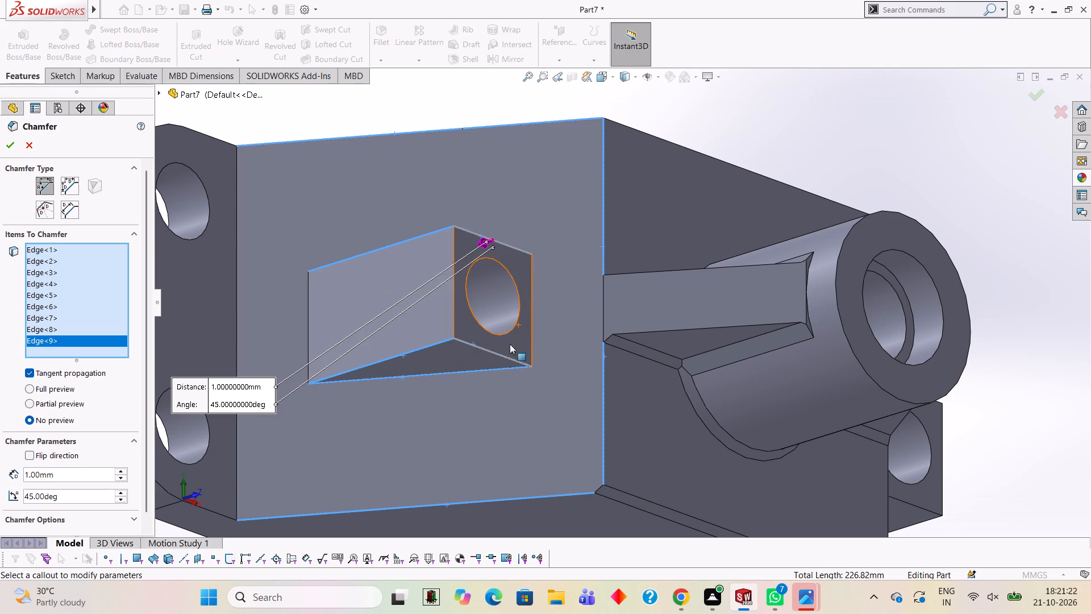
left_click(9, 143)
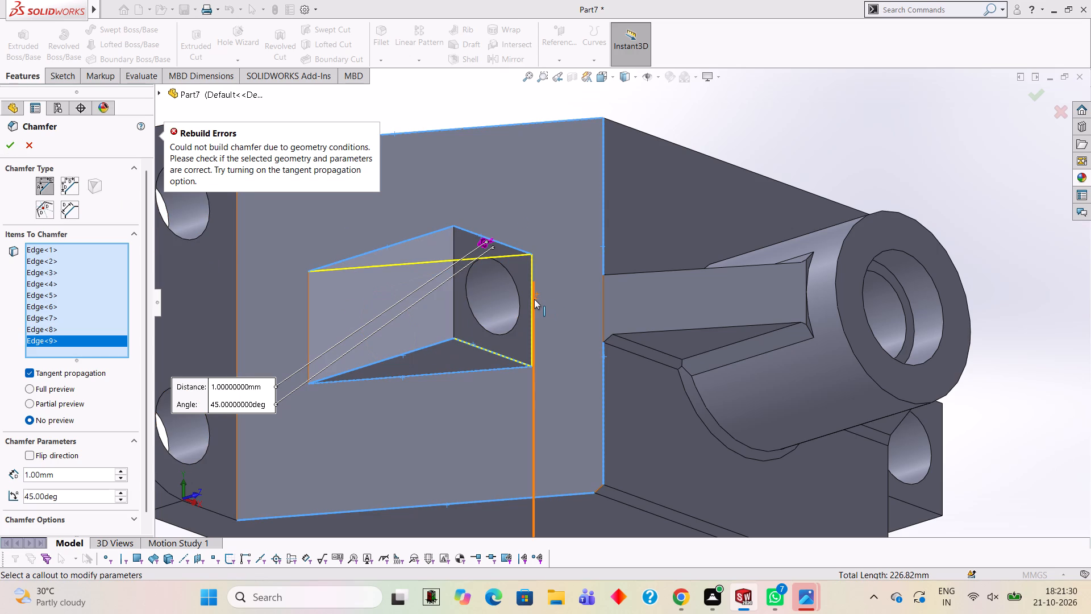
Reduce the projection's chamfer selection to its lower base edge and upper outer edge, keep the sloped face's edges, and apply at 1 mm and 45°.
left_click(532, 281)
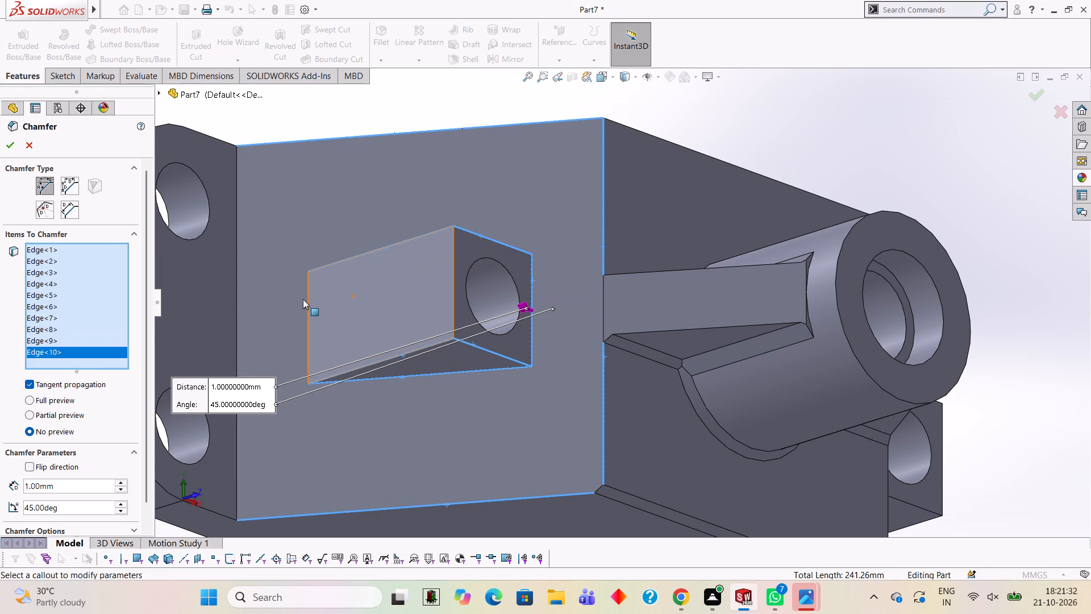
key("Delete")
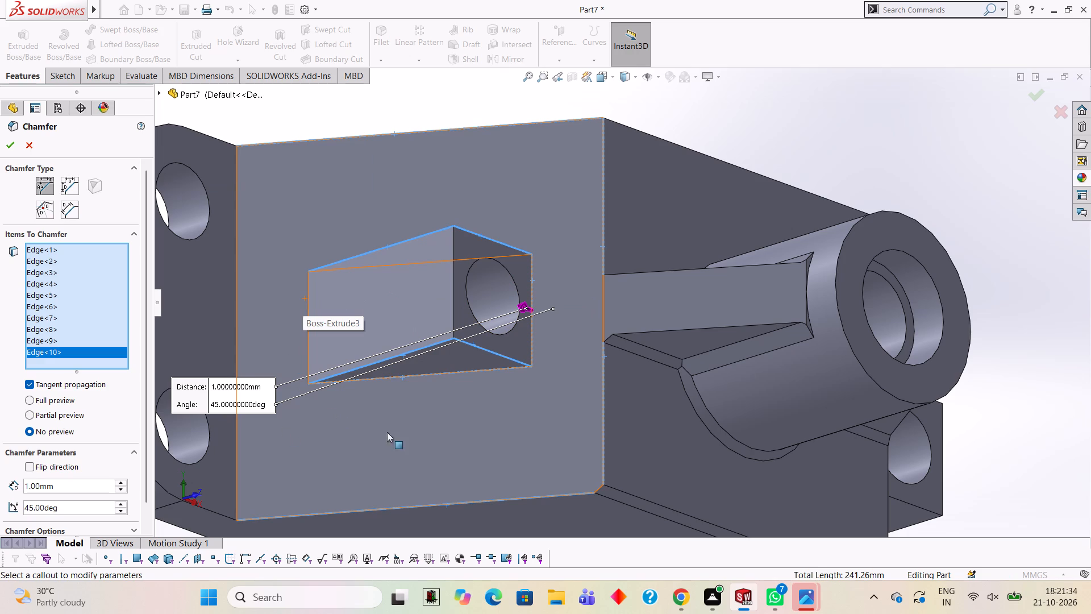
left_click(7, 146)
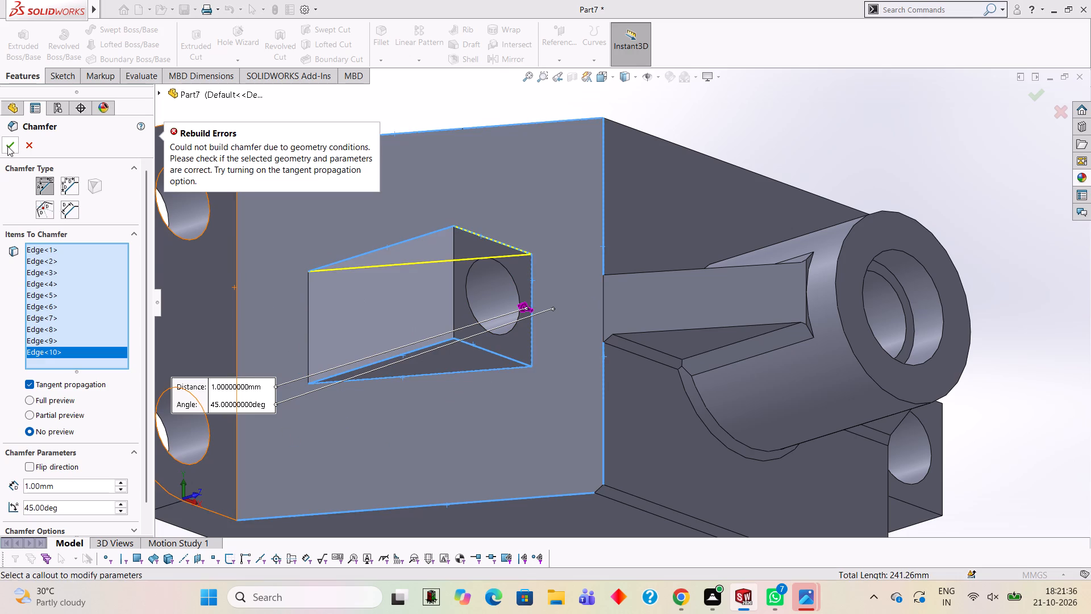
left_click(489, 239)
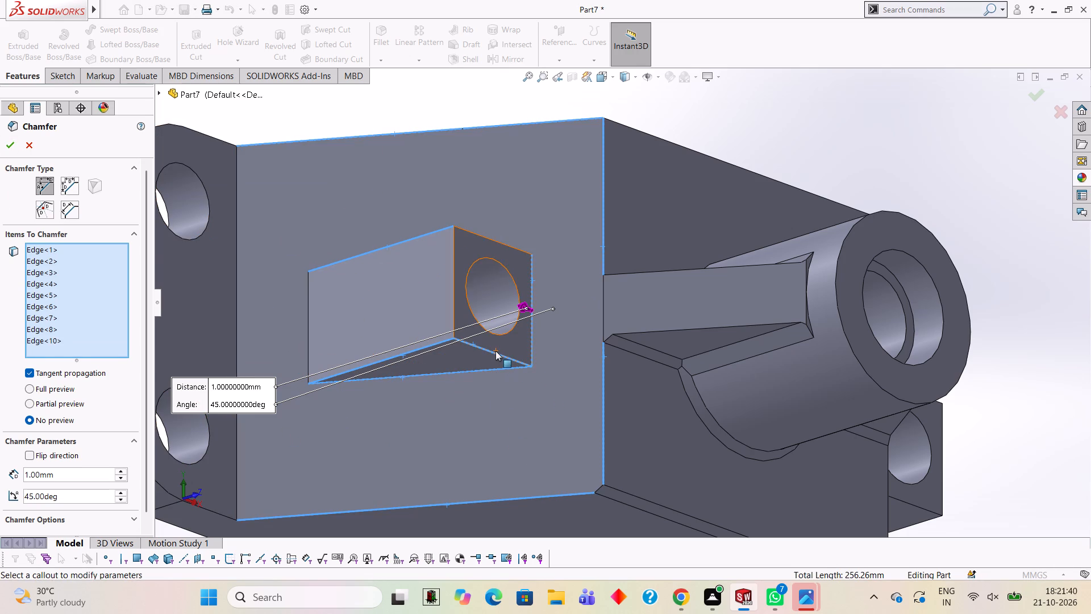
left_click(486, 351)
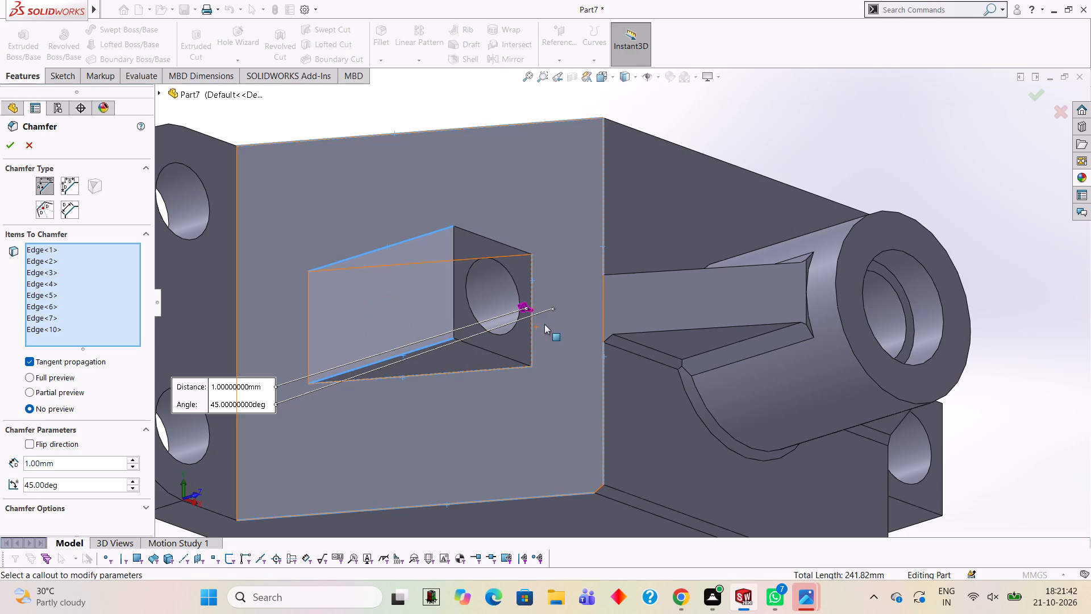
left_click(532, 325)
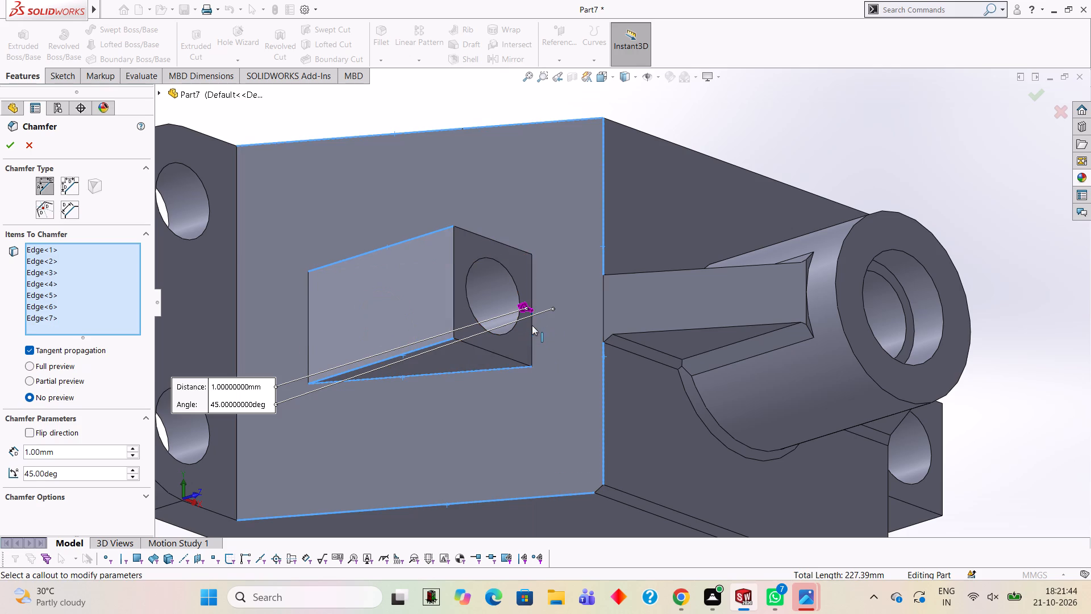
left_click(6, 151)
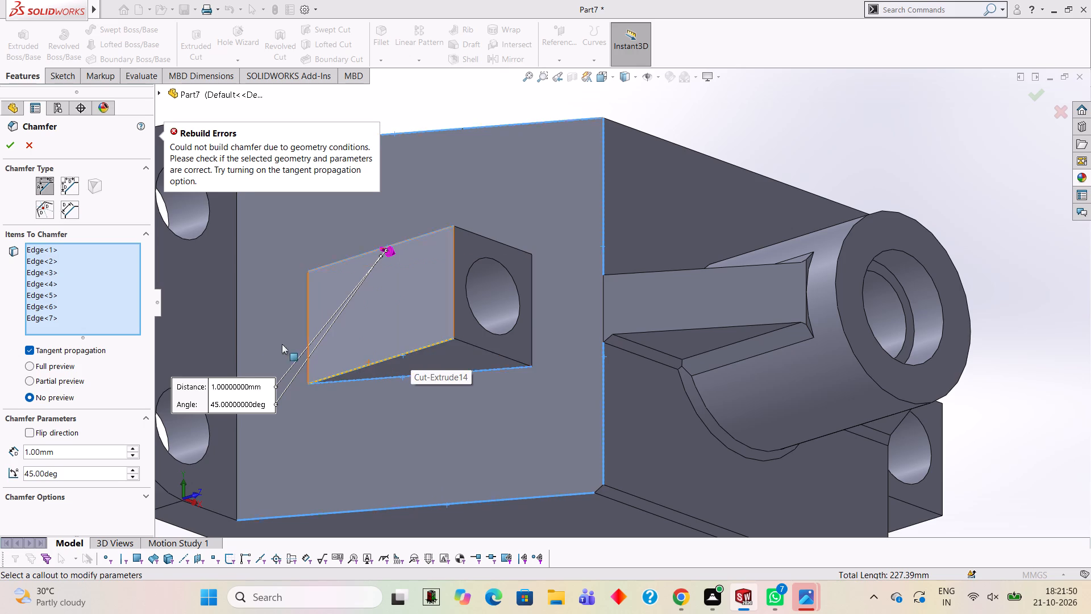
left_click(406, 352)
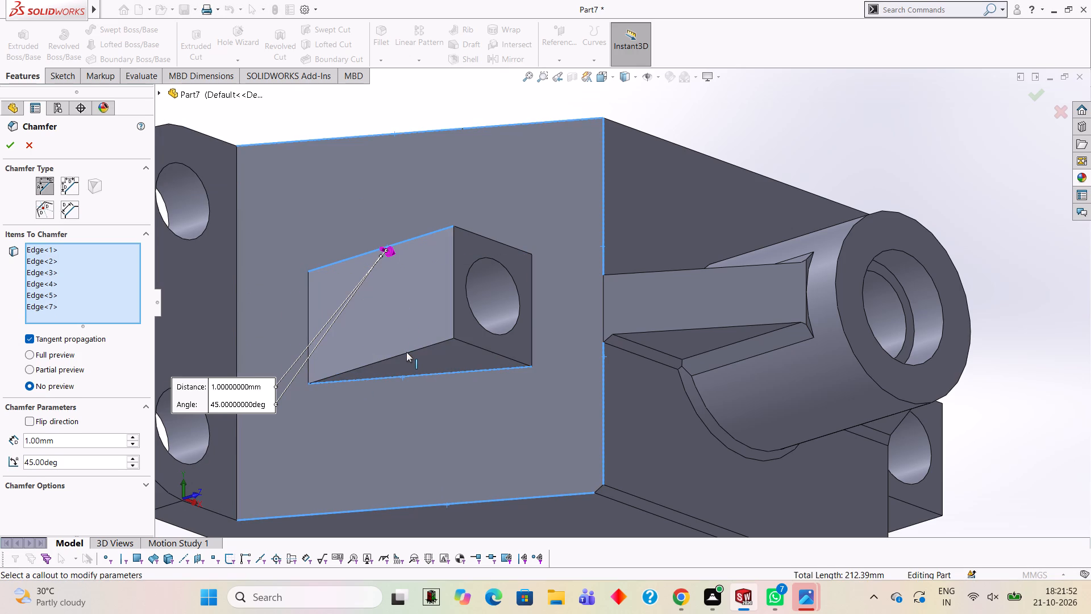
left_click(6, 151)
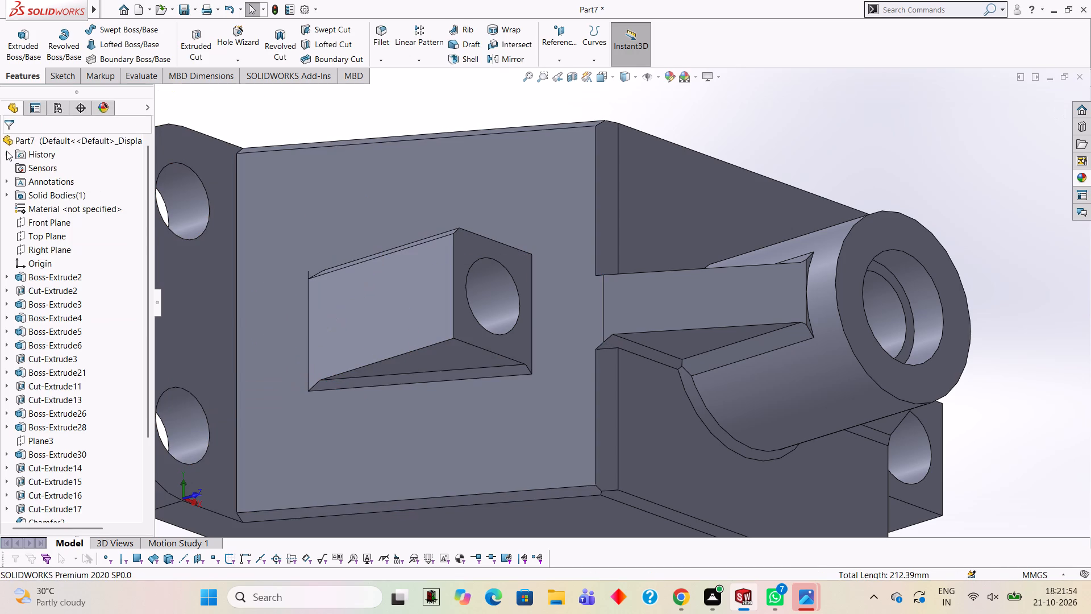
Chamfer the drilled projection's upright outer edge between its side face and drilled end face at 1 mm and 45°.
scroll(547, 439, "up", 2)
middle_click_drag(495, 325, 515, 459)
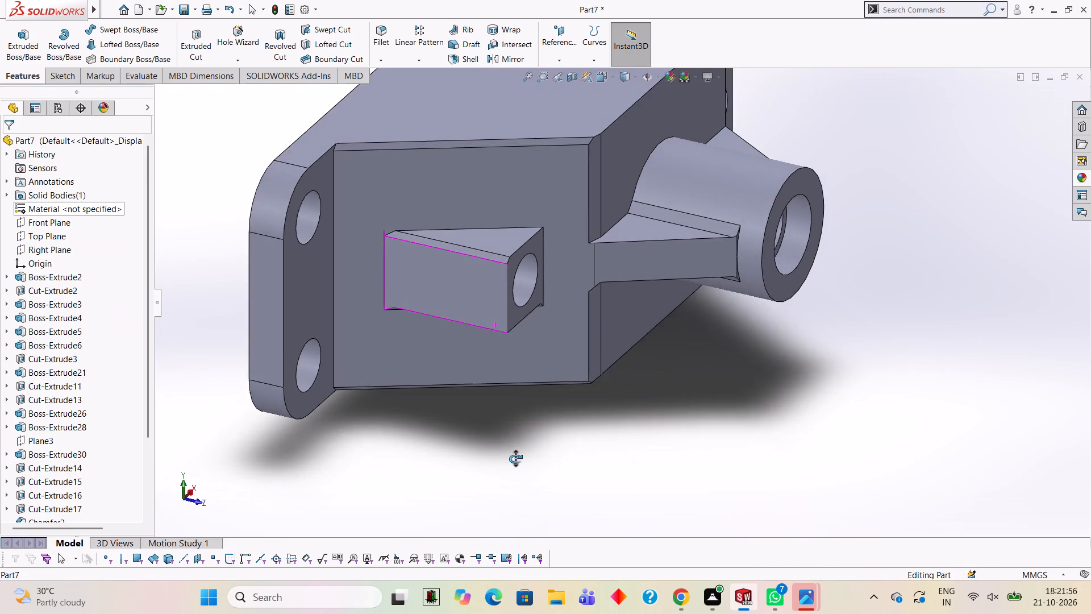
middle_click_drag(515, 459, 496, 345)
scroll(580, 374, "up", 2)
middle_click_drag(580, 374, 552, 295)
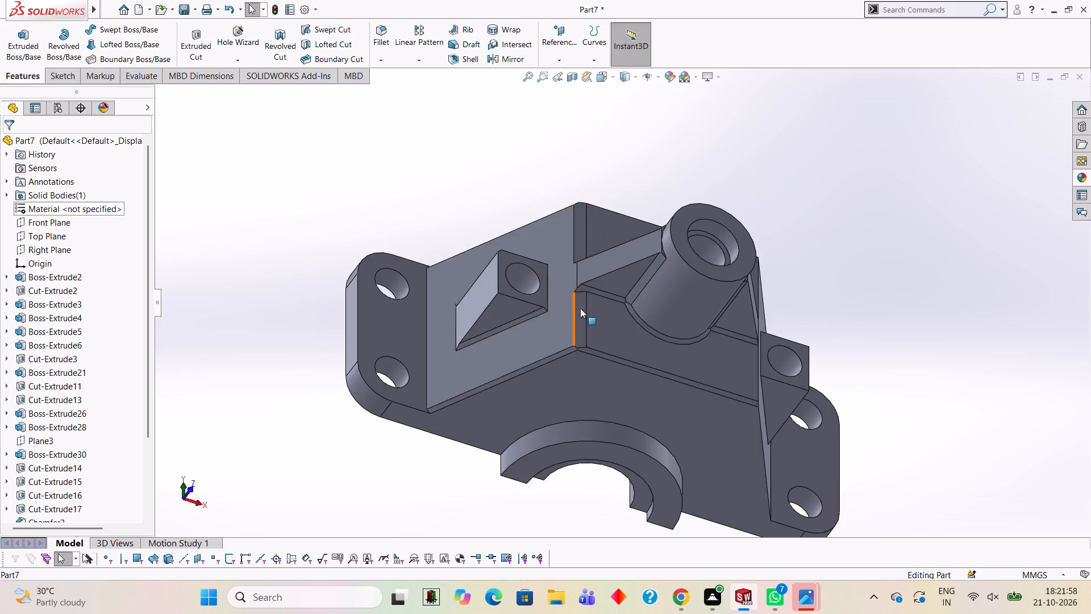
scroll(585, 297, "down", 5)
scroll(380, 445, "up", 4)
scroll(535, 261, "down", 6)
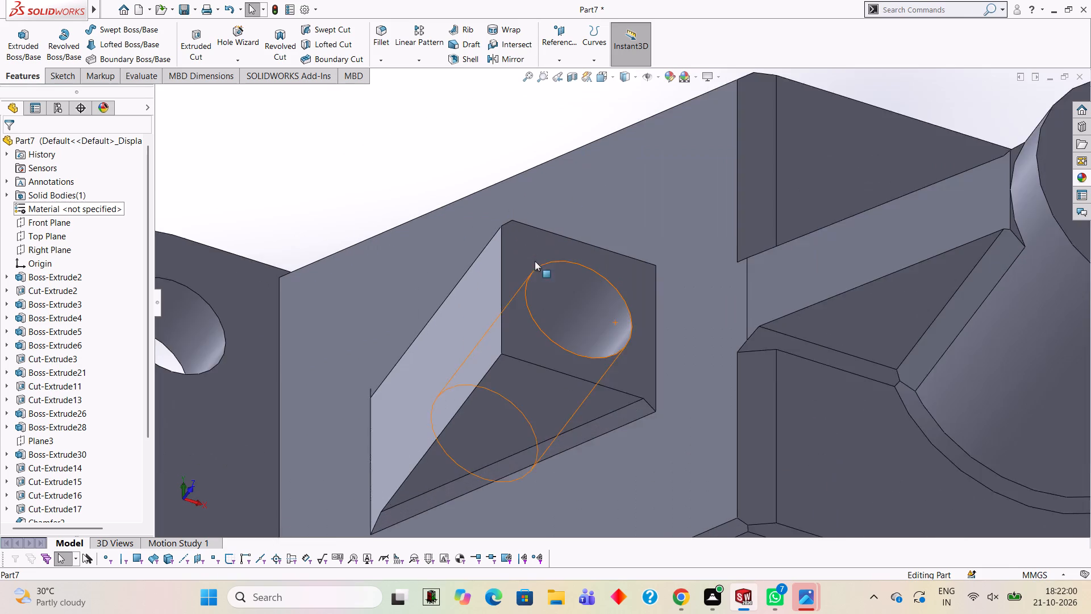
left_click(385, 61)
left_click(412, 88)
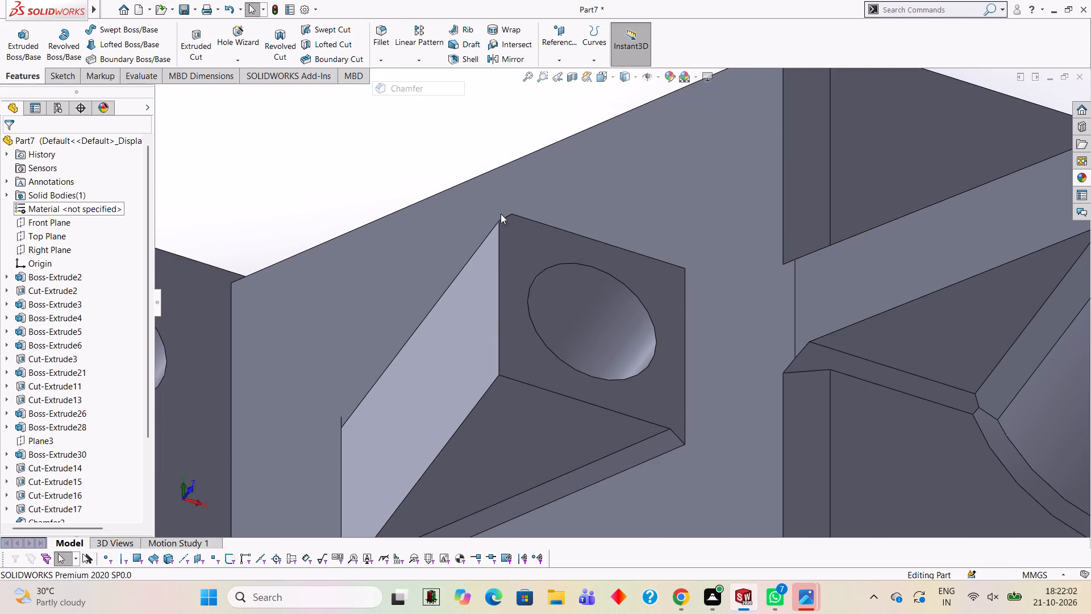
left_click(499, 312)
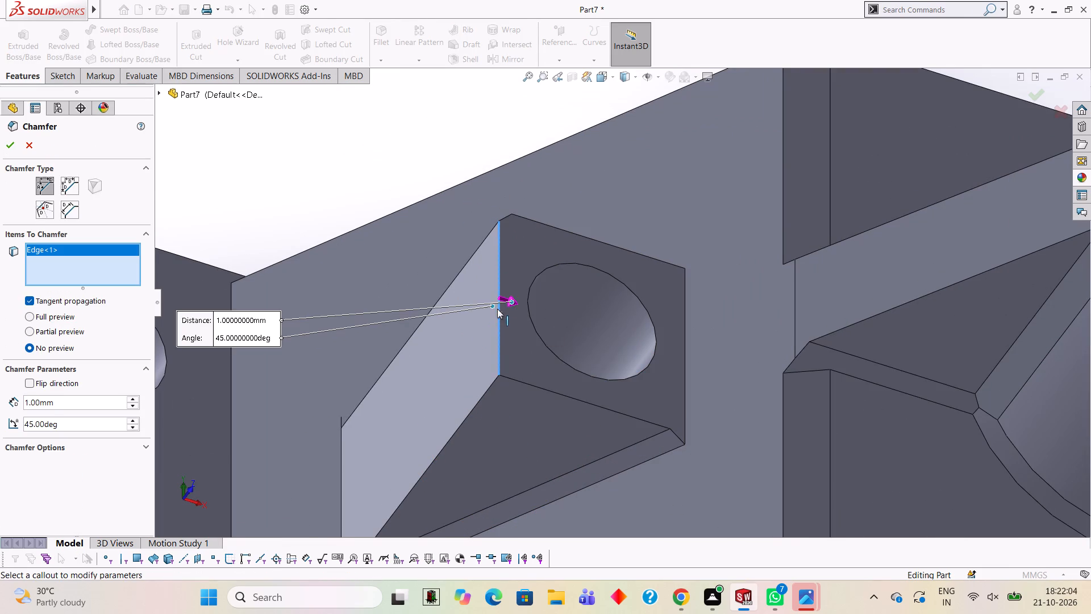
left_click(9, 143)
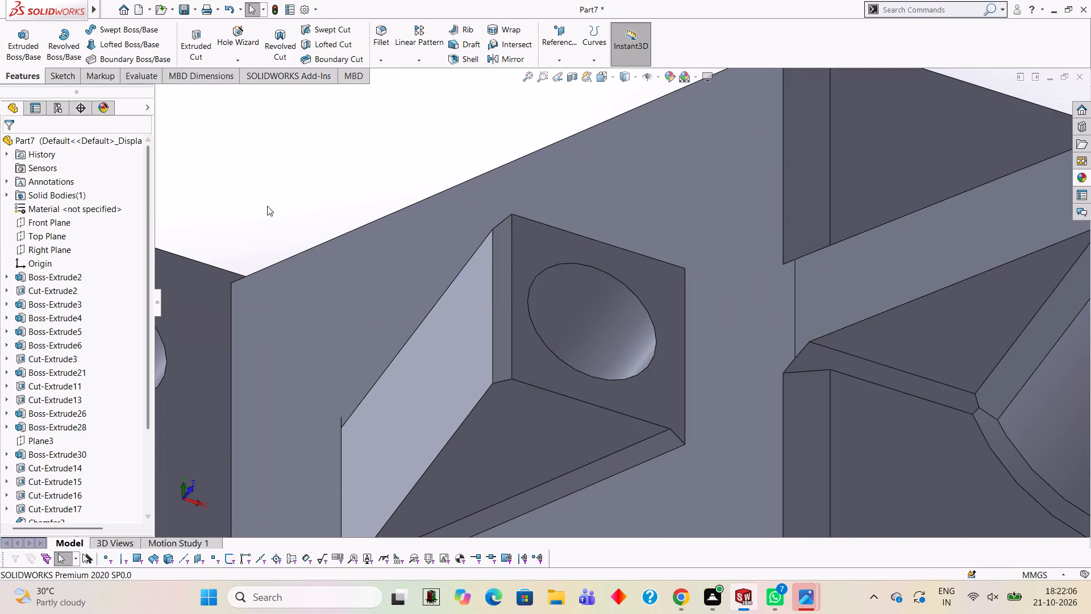
left_click(292, 197)
Chamfer the lower long edge of the drilled projection's side face at 1 mm and 45°.
scroll(697, 348, "up", 3)
middle_click_drag(699, 341, 647, 317)
scroll(661, 360, "down", 3)
middle_click_drag(663, 390, 749, 422)
scroll(530, 320, "down", 3)
left_click(382, 64)
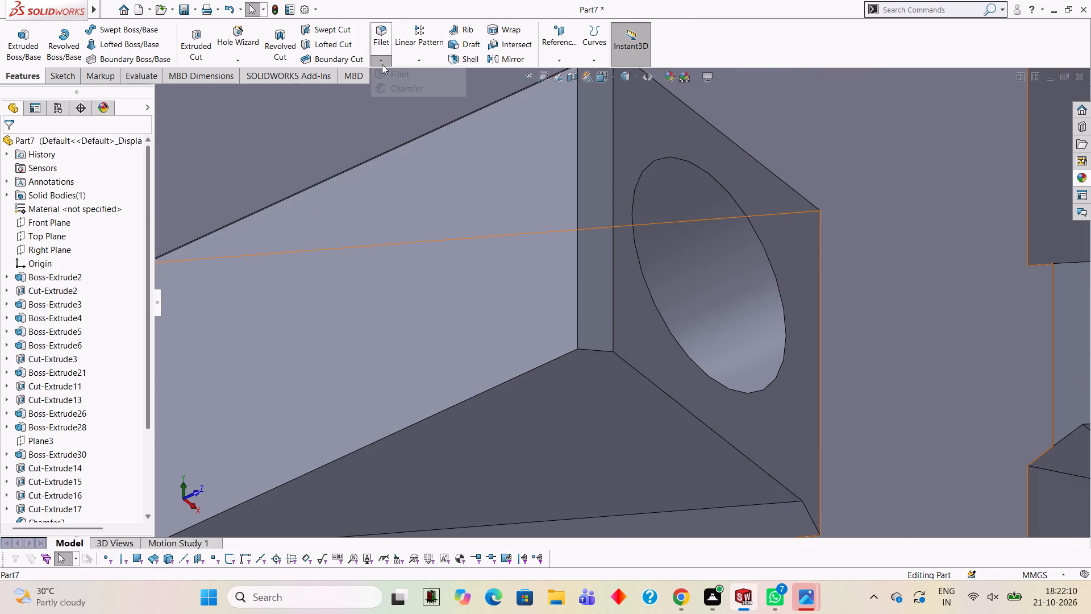
left_click(396, 84)
left_click(515, 377)
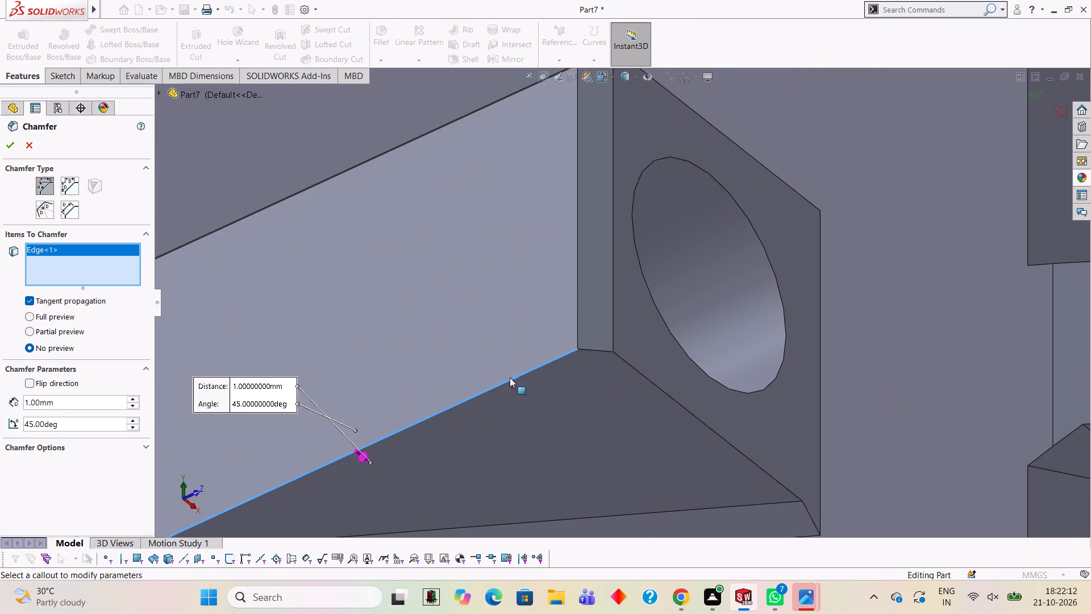
left_click(5, 144)
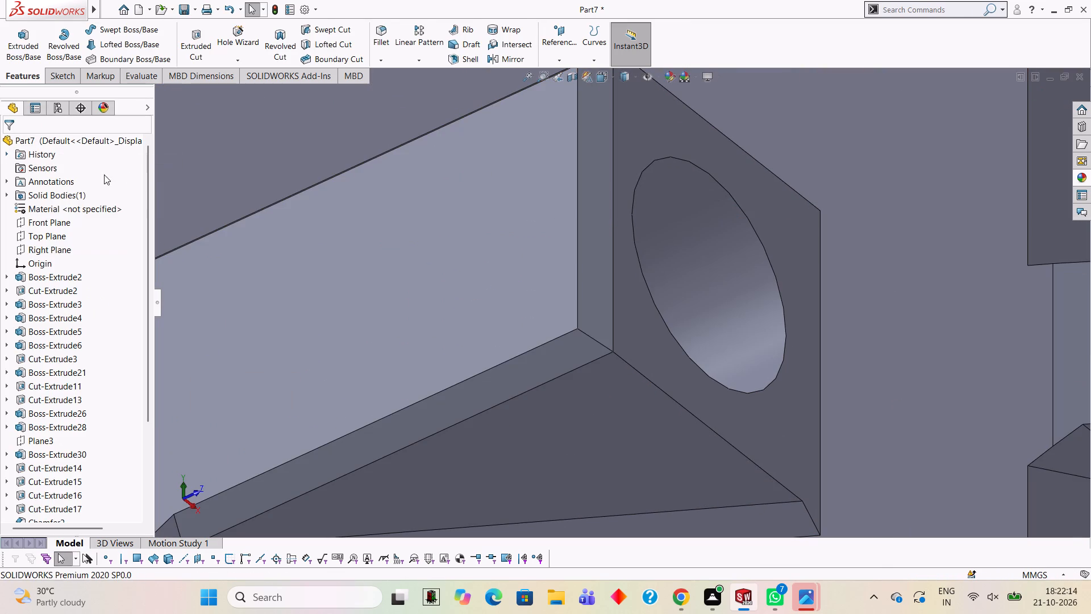
left_click(193, 165)
scroll(366, 217, "up", 4)
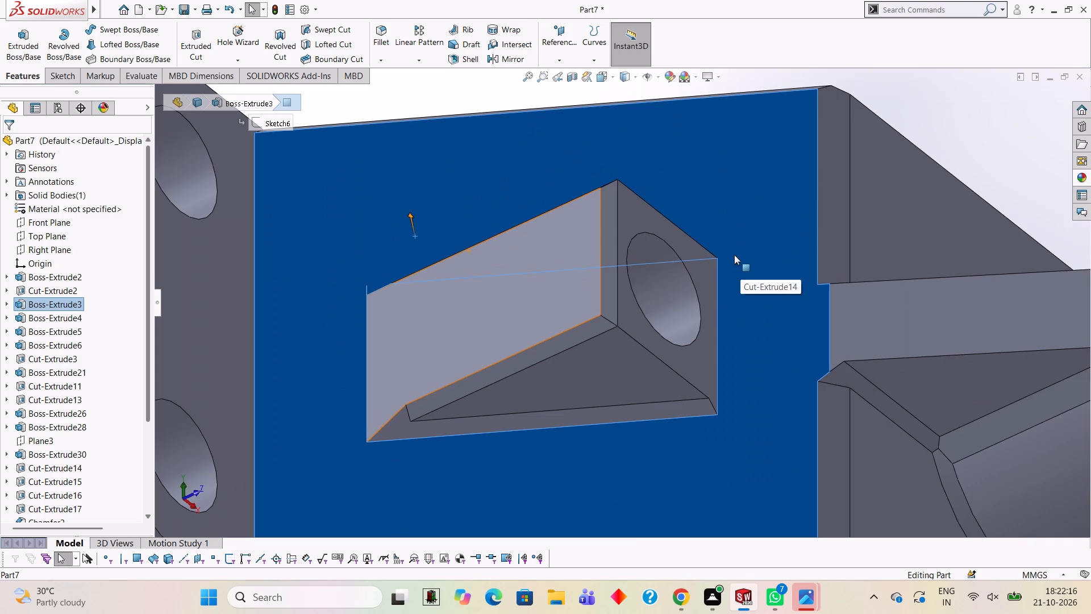
key("Escape")
Chamfer the half-ring boss's outer arc at the block and the left plate flange's rounded outline, with tangent propagation, at 1 mm and 45°.
middle_click_drag(569, 333, 510, 295)
scroll(636, 451, "down", 2)
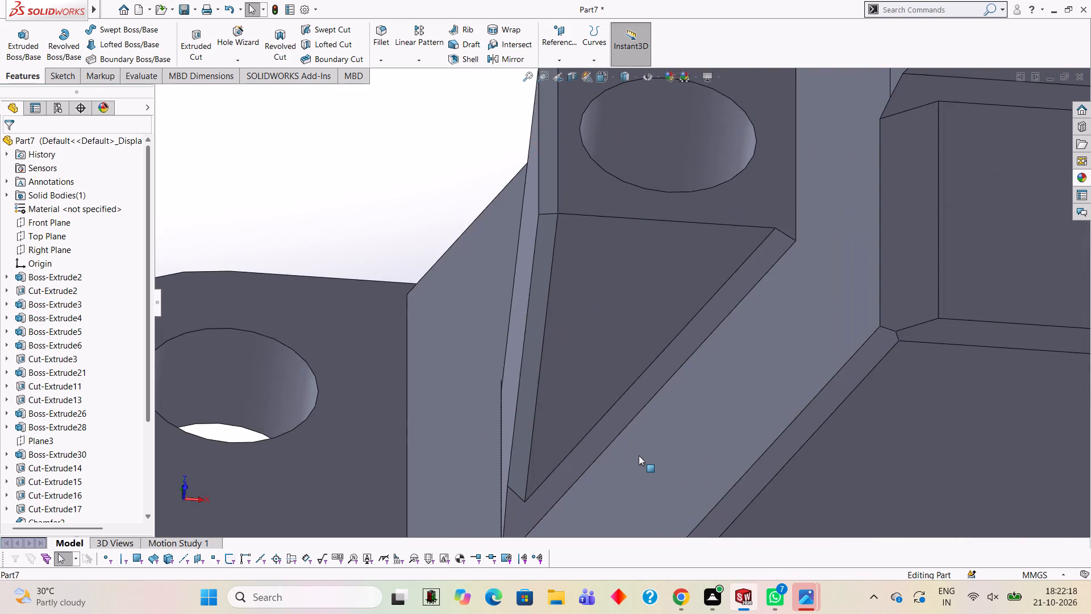
scroll(614, 417, "up", 3)
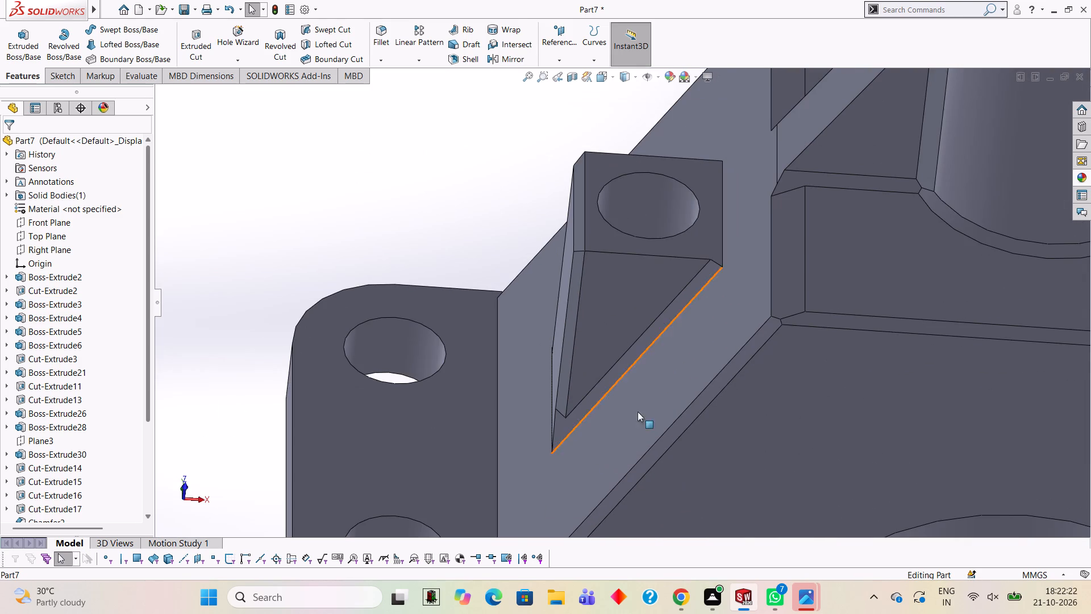
scroll(746, 392, "up", 3)
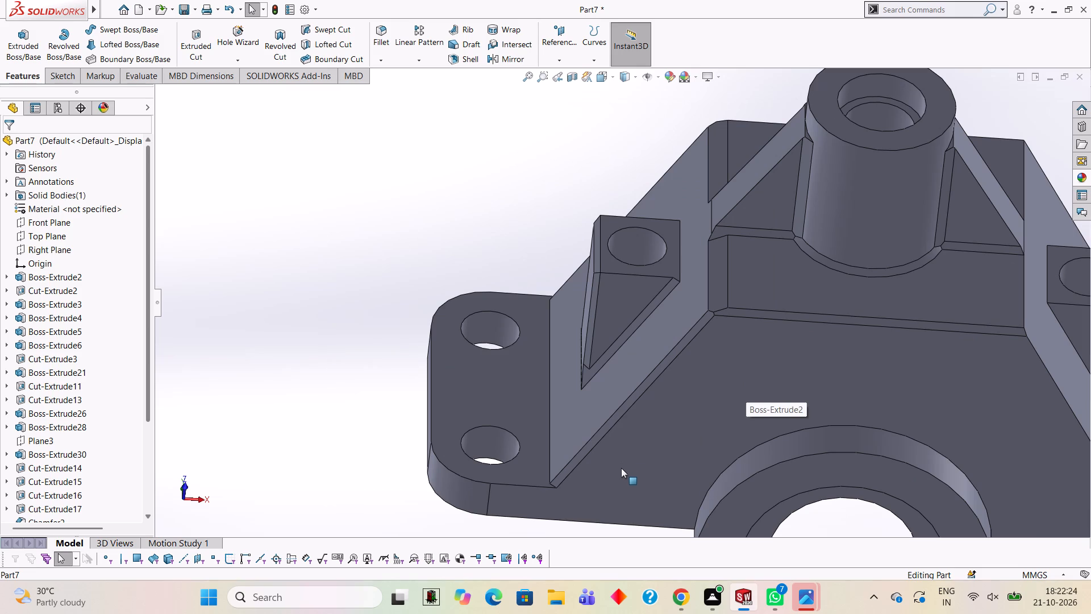
left_click(386, 61)
left_click(401, 85)
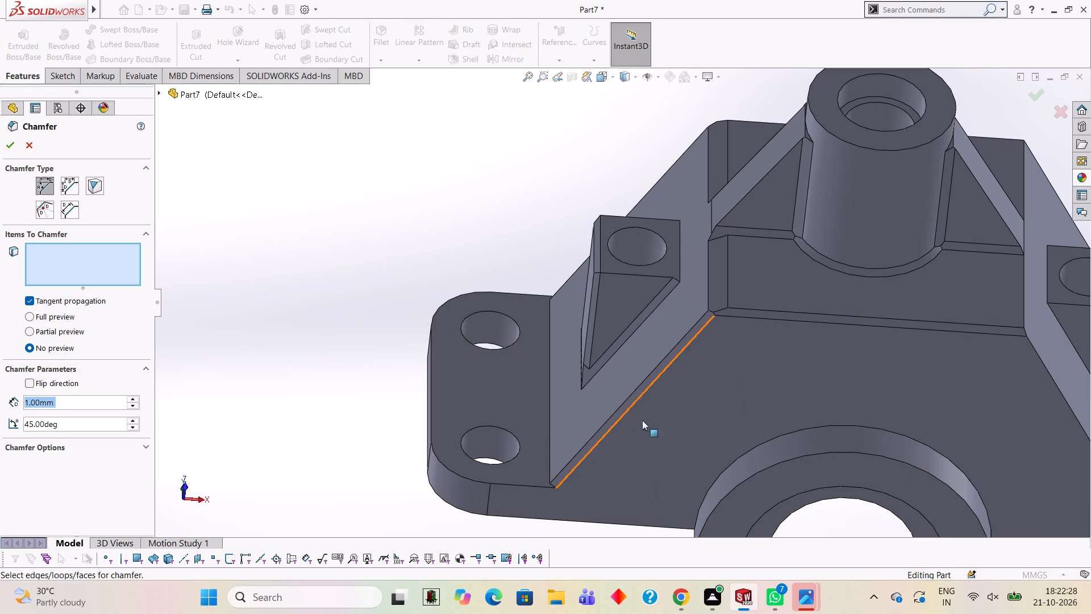
left_click(759, 446)
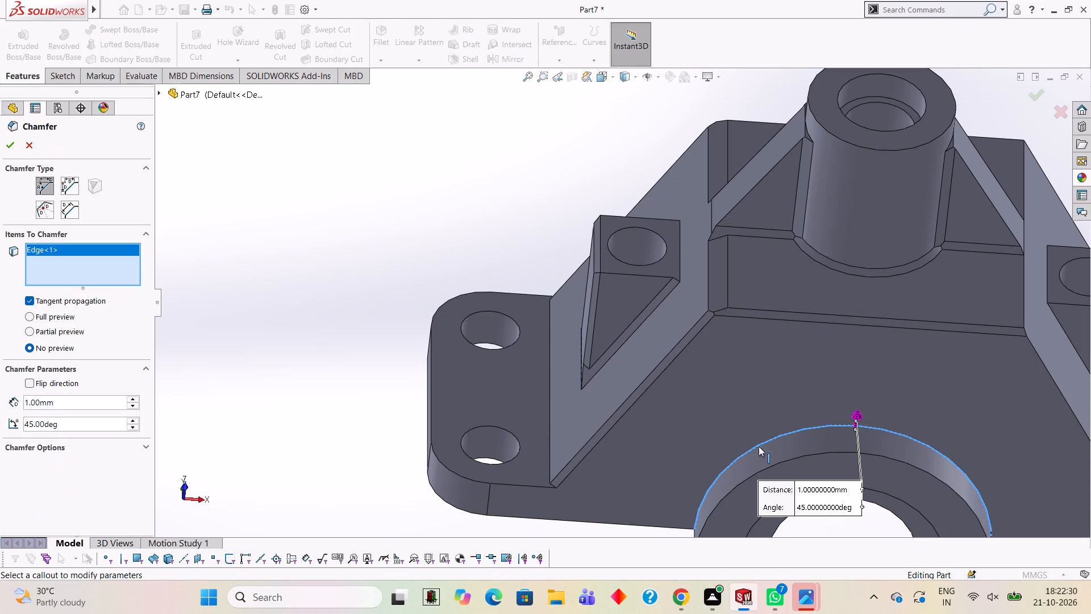
left_click(515, 484)
left_click(431, 403)
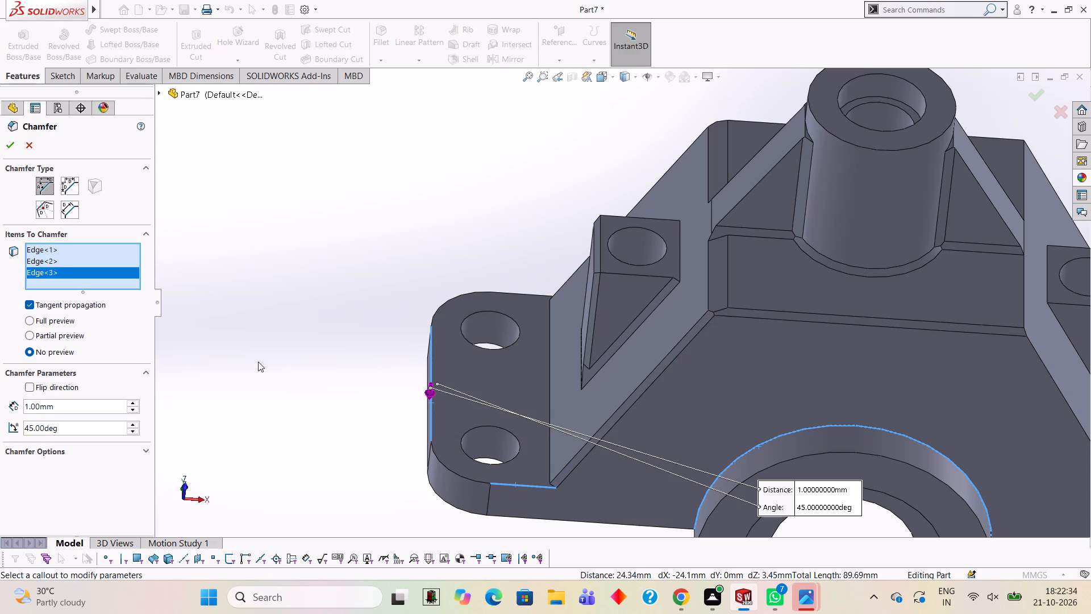
left_click(9, 137)
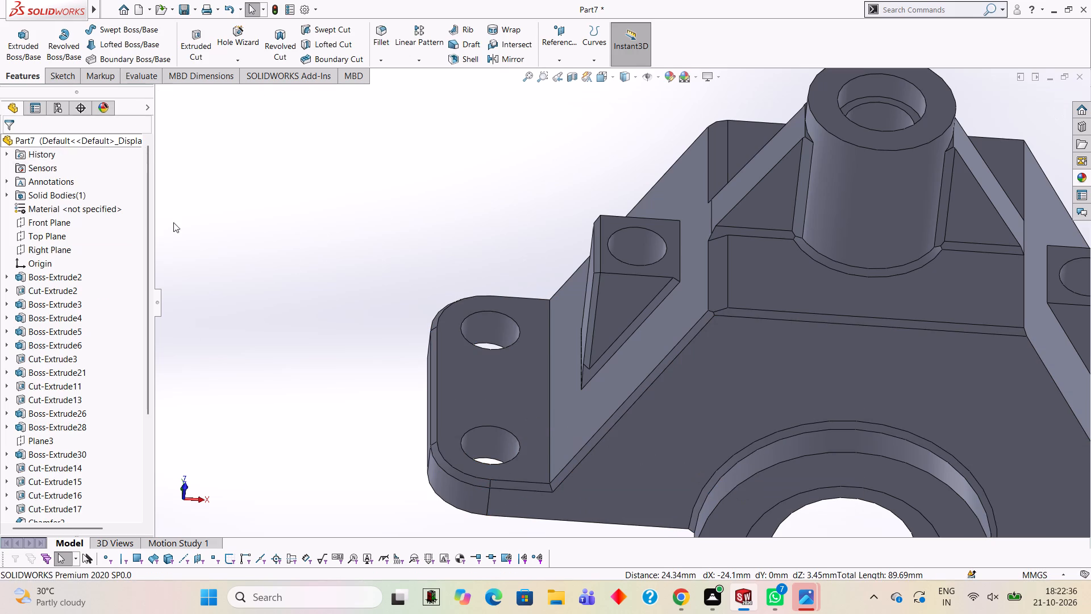
Chamfer the right plate flange's rounded outline with tangent propagation at 1 mm and 45°.
middle_click_drag(527, 311, 513, 421)
scroll(513, 421, "up", 3)
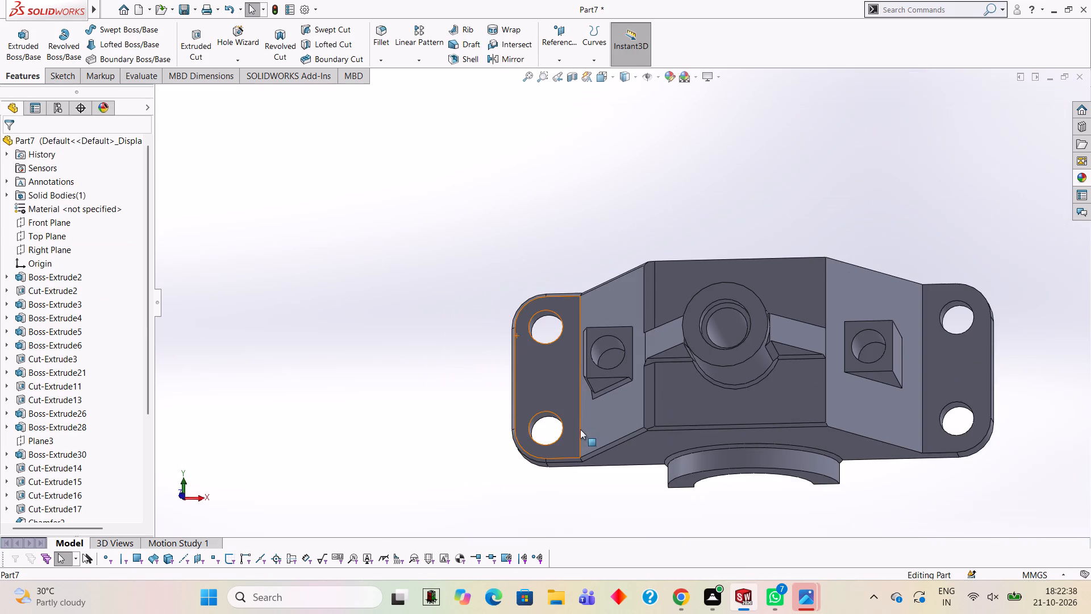
key("Escape")
middle_click_drag(712, 442, 708, 310)
scroll(708, 310, "up", 1)
scroll(815, 455, "down", 3)
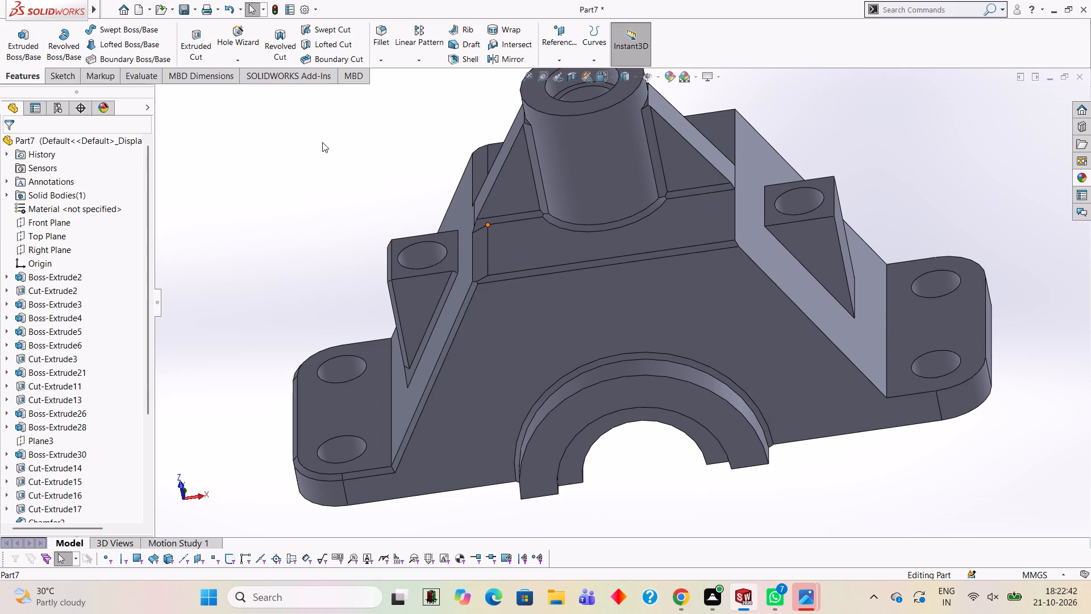
left_click(385, 57)
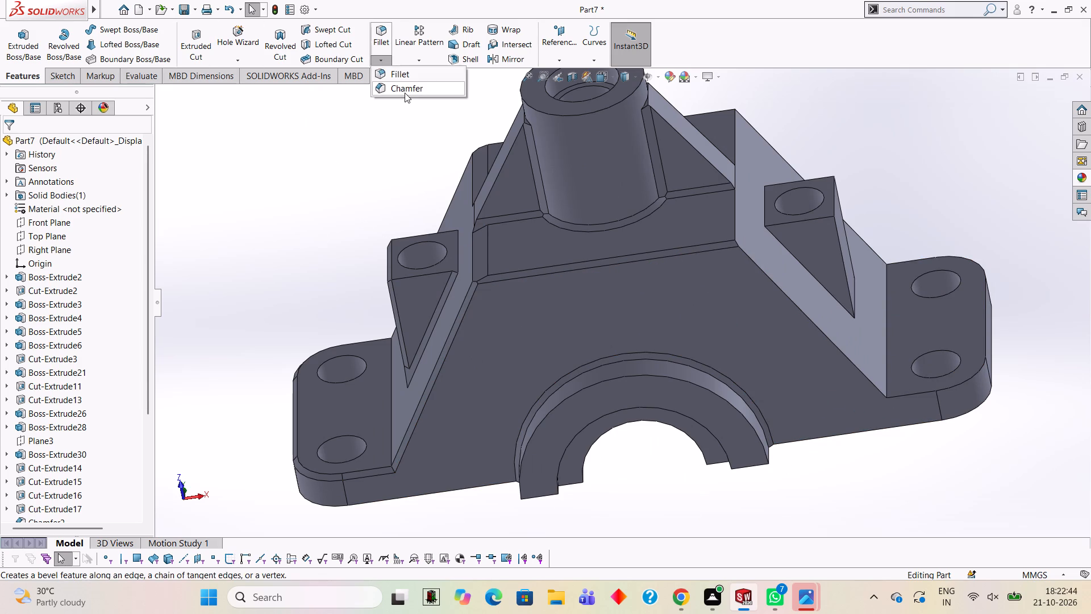
left_click(405, 93)
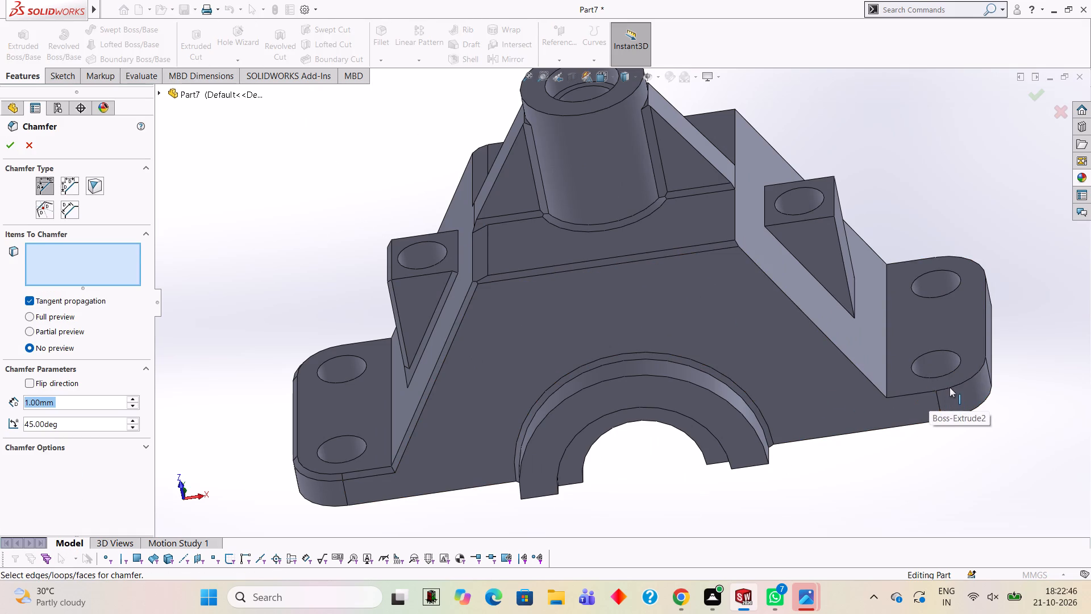
left_click(950, 387)
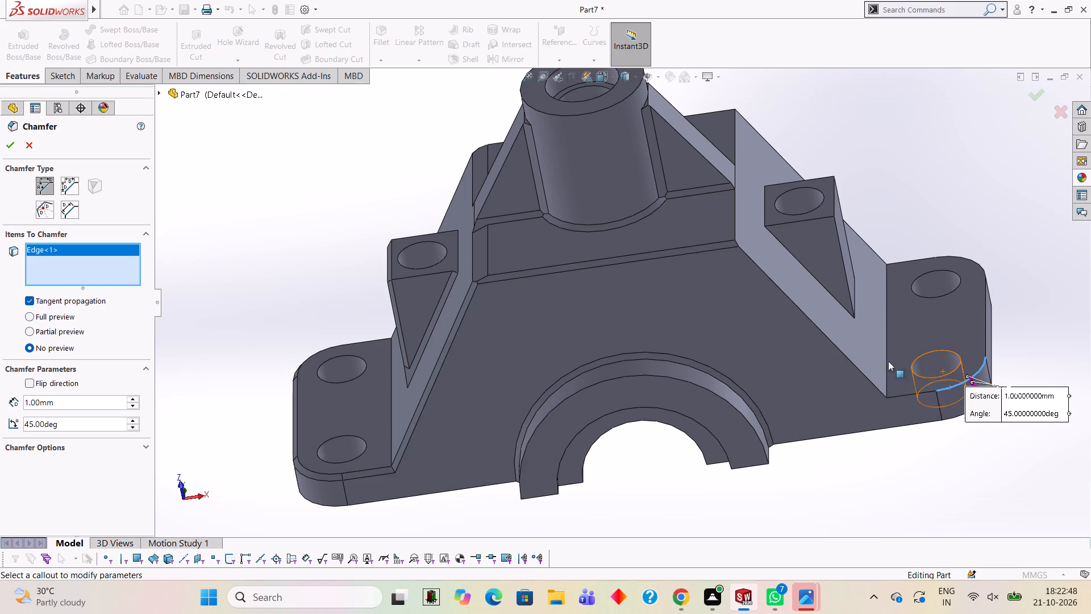
left_click(6, 152)
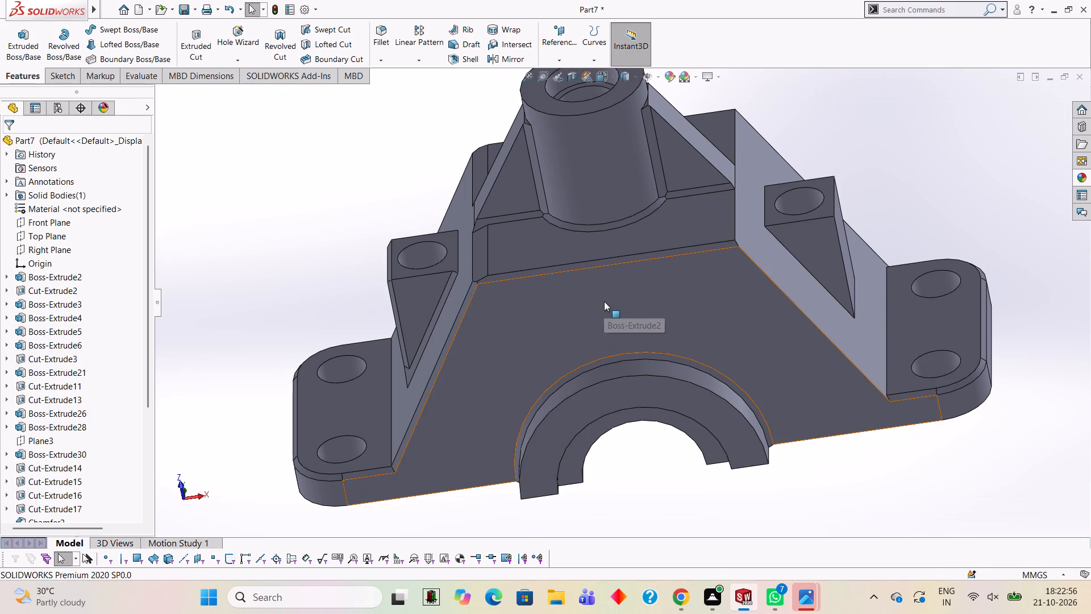
Chamfer the block's right sloped edge on the half-ring boss side and the right drilled projection's adjacent base edge at 1 mm and 45°.
left_click(384, 59)
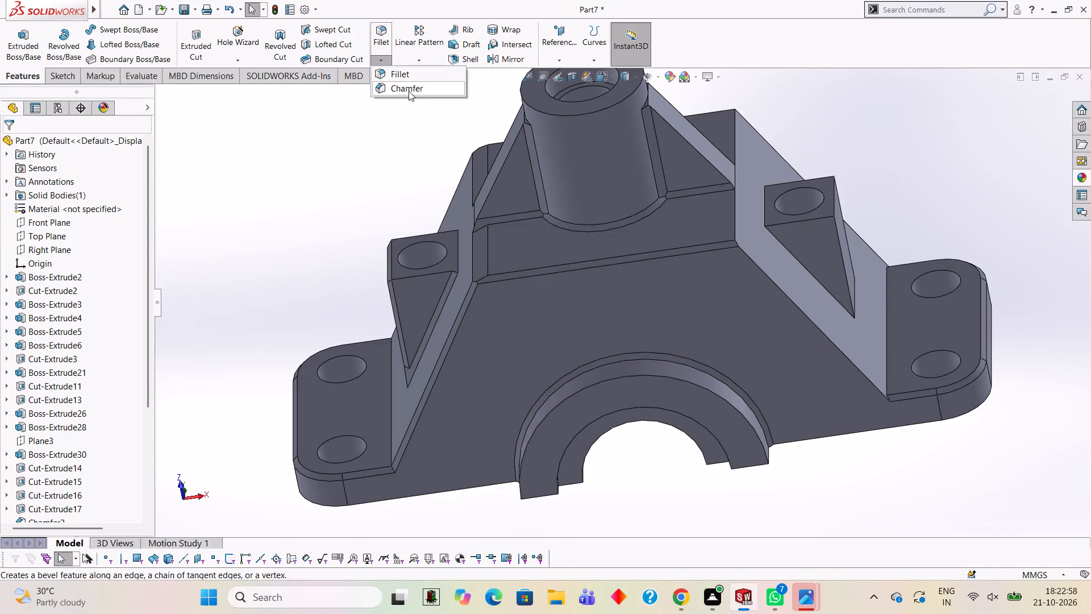
left_click(409, 91)
left_click(758, 267)
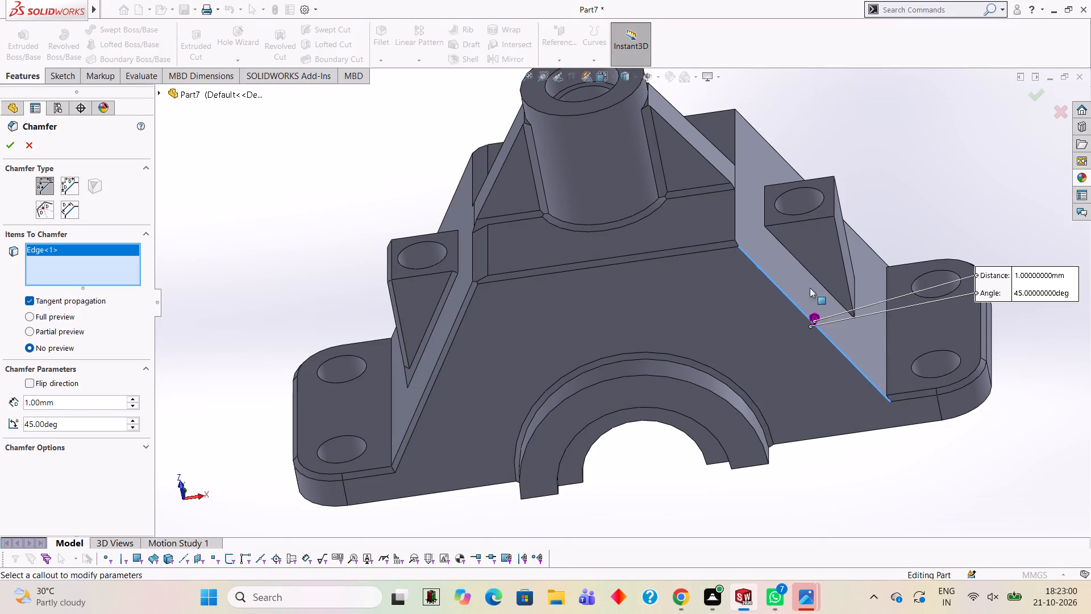
left_click(791, 256)
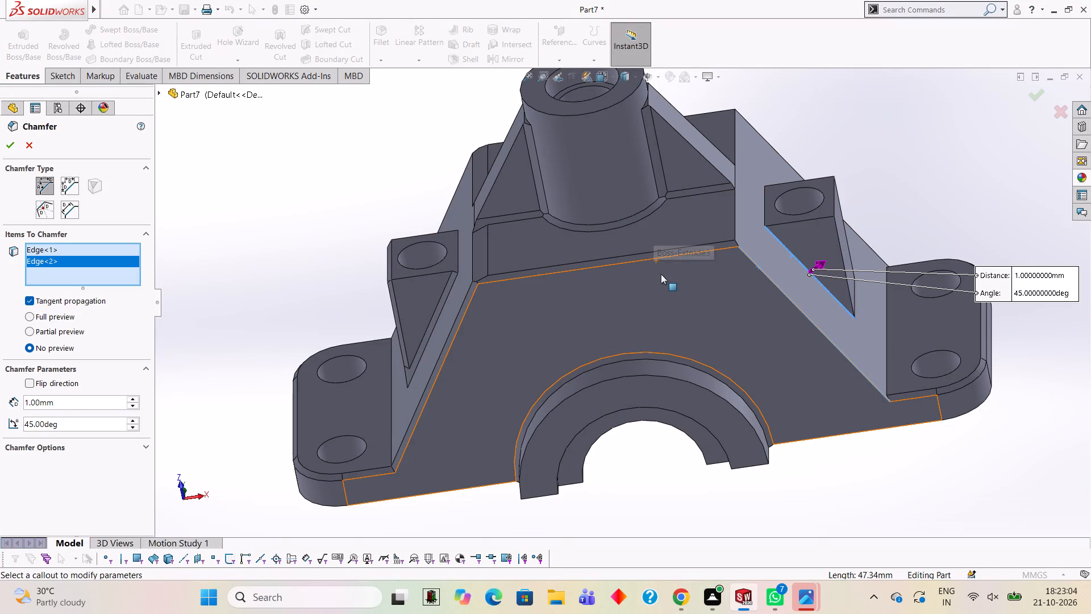
left_click(8, 140)
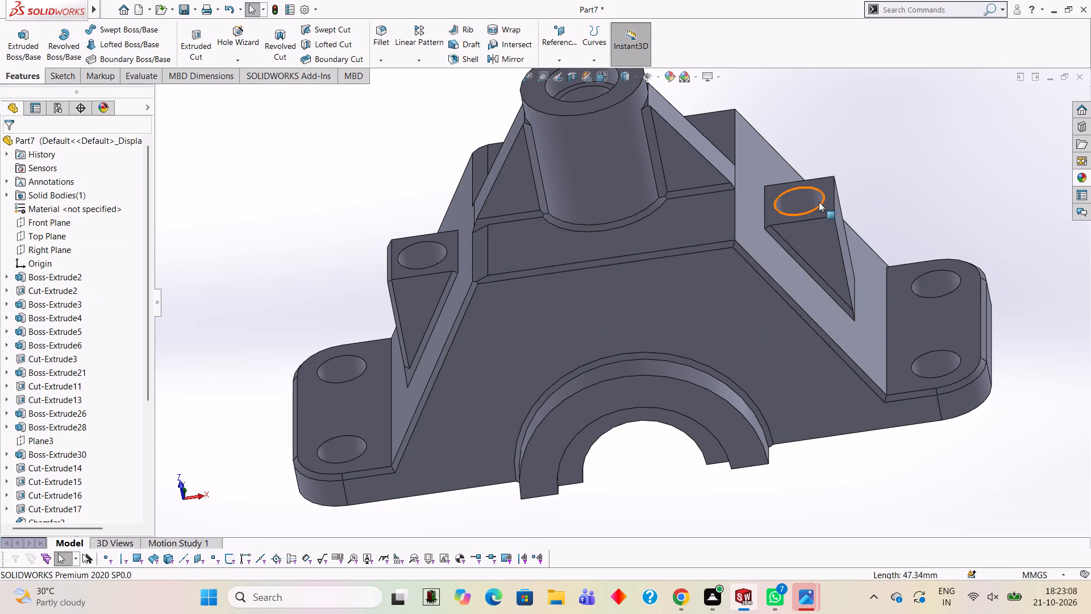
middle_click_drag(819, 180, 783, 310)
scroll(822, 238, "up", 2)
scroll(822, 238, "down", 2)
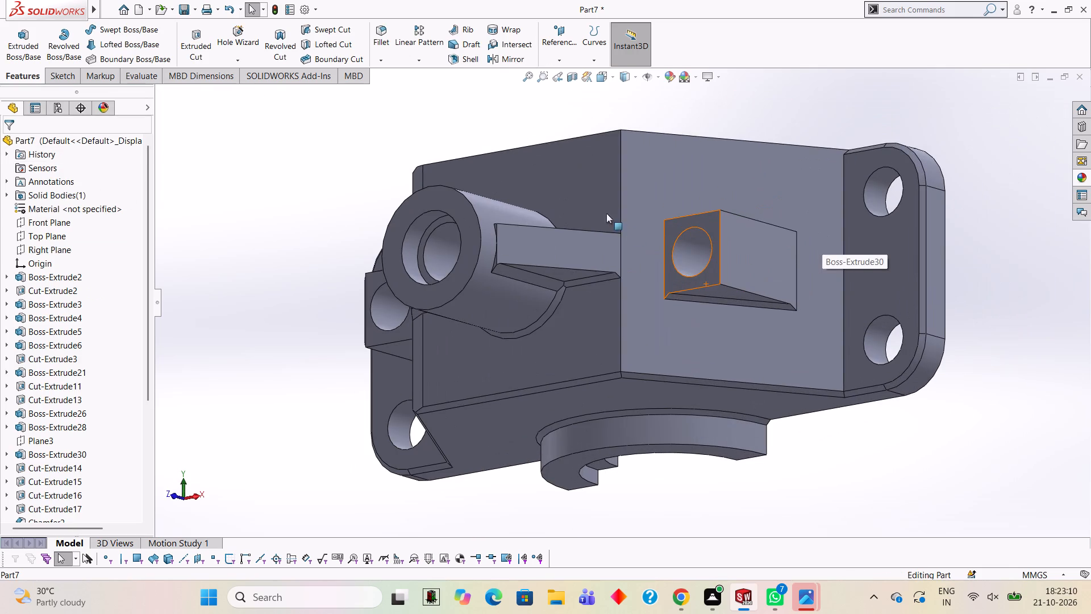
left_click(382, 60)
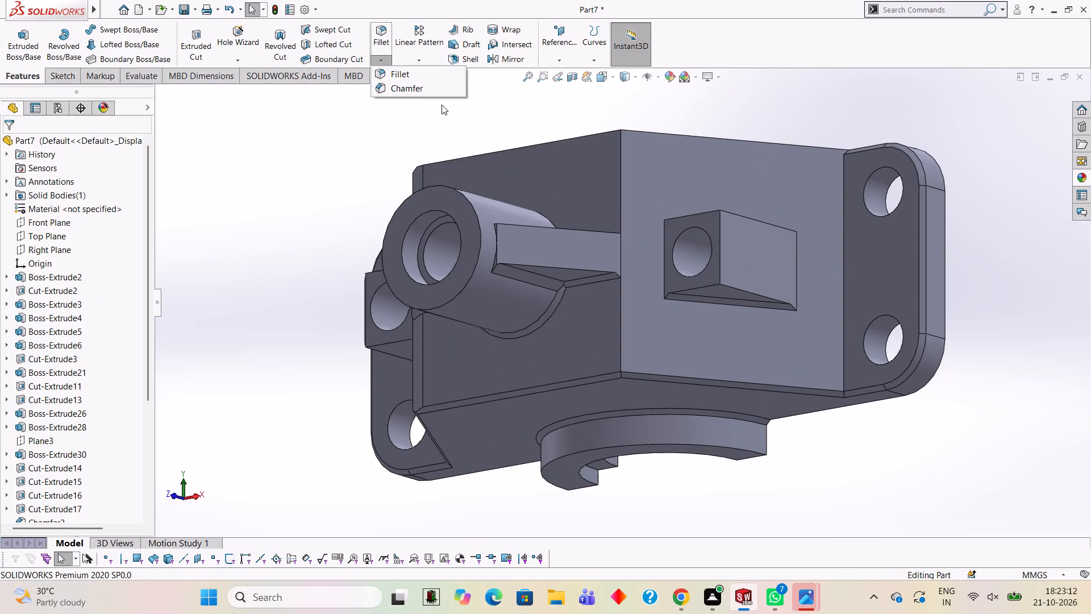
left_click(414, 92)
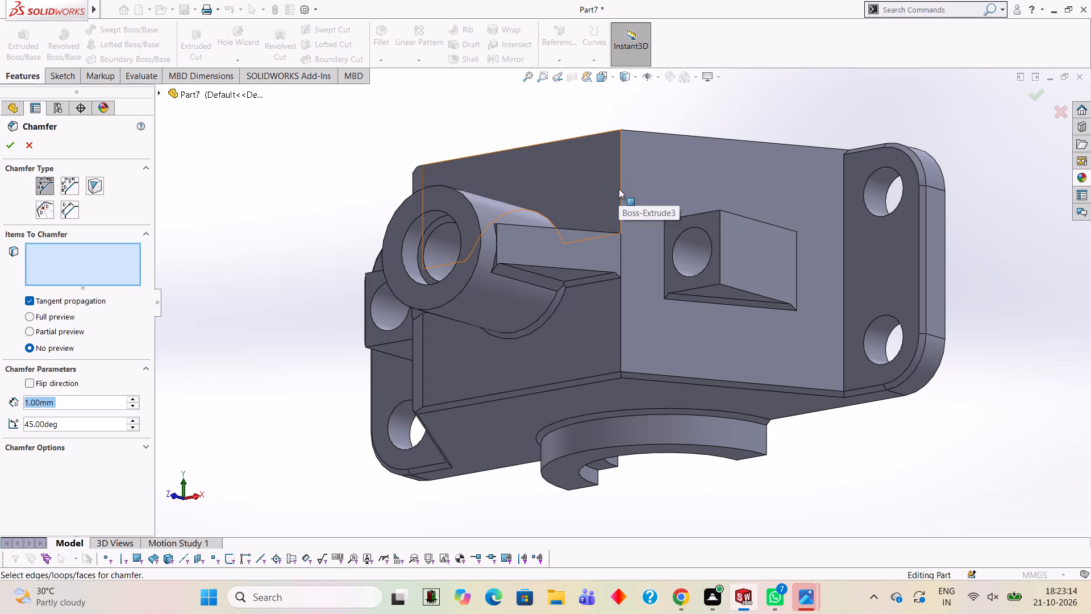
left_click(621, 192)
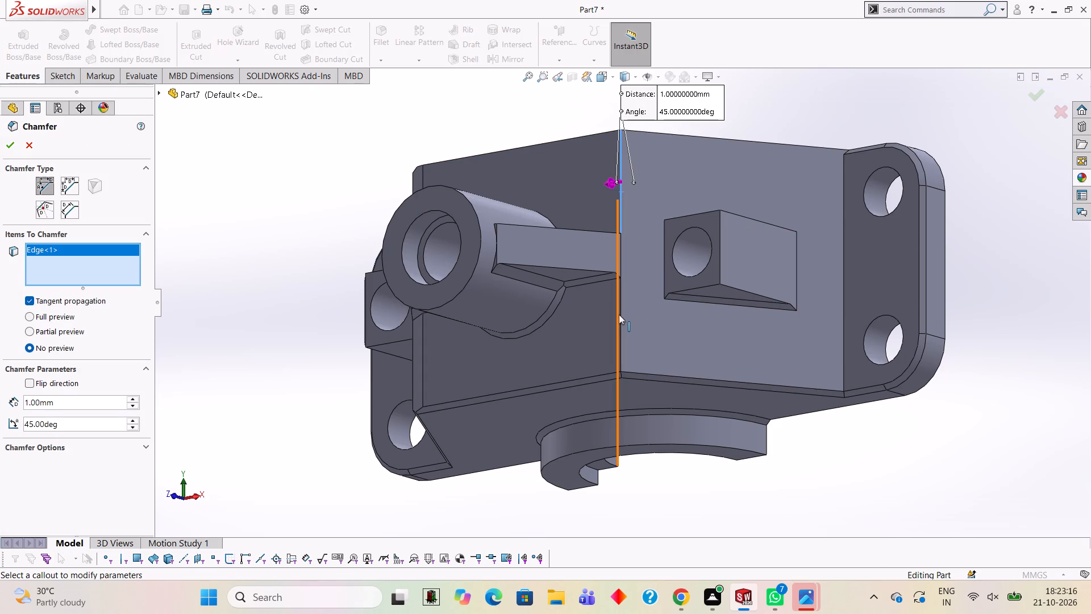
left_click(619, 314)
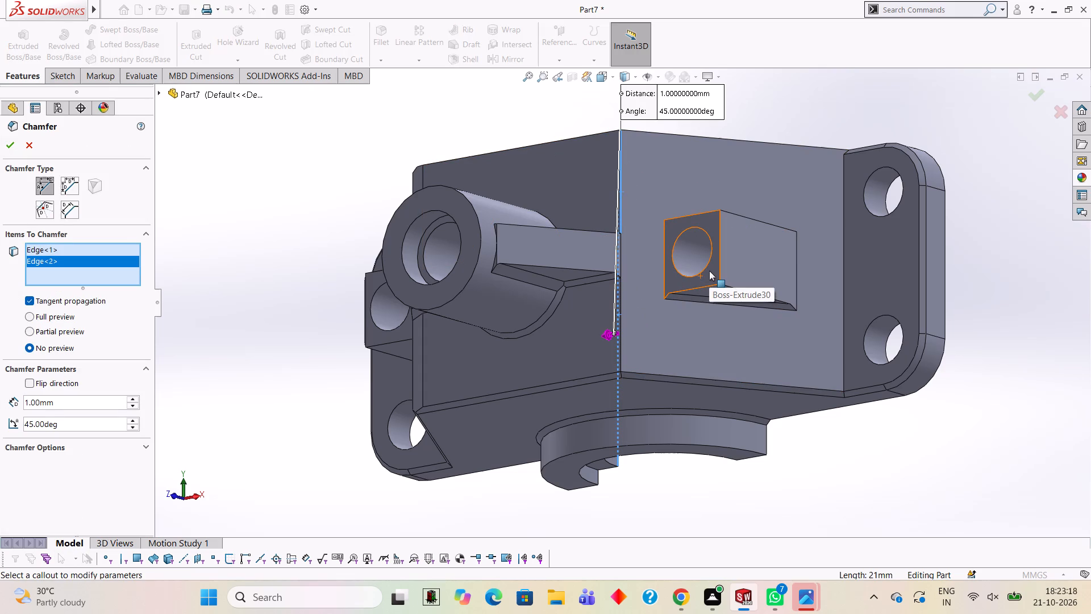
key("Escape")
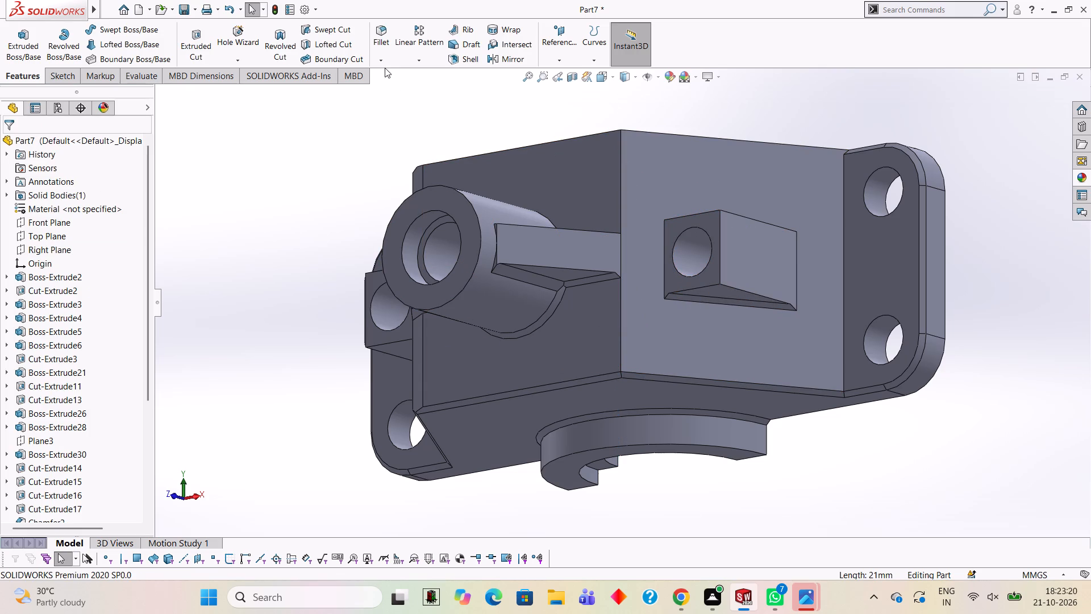
Chamfer both segments of the block's right upright corner beside the rib and the right projection's two long outer-face edges at 1 mm and 45°.
left_click(384, 61)
left_click(401, 82)
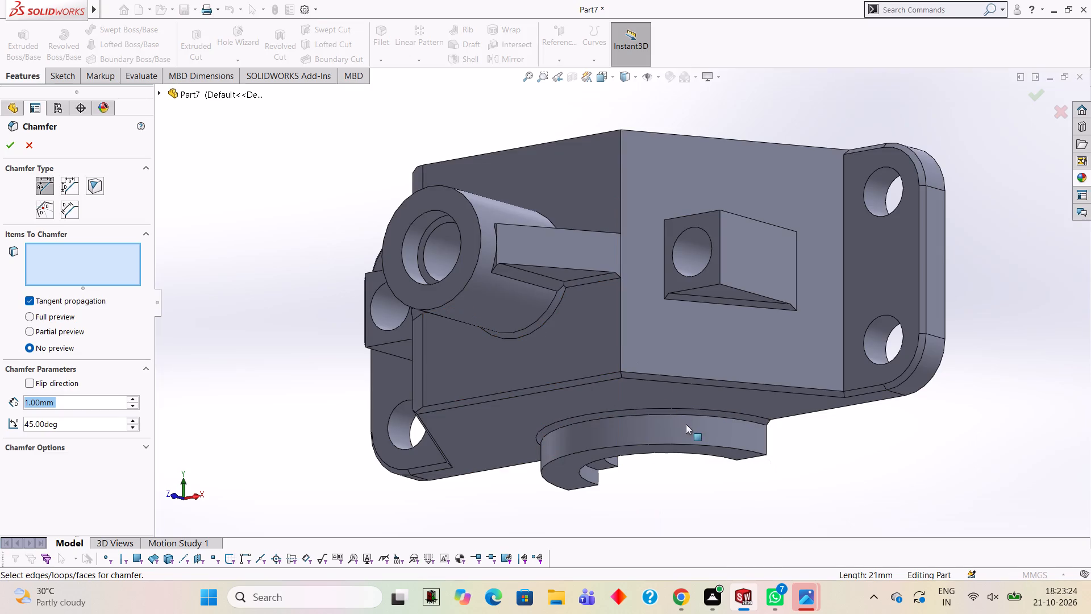
left_click(621, 345)
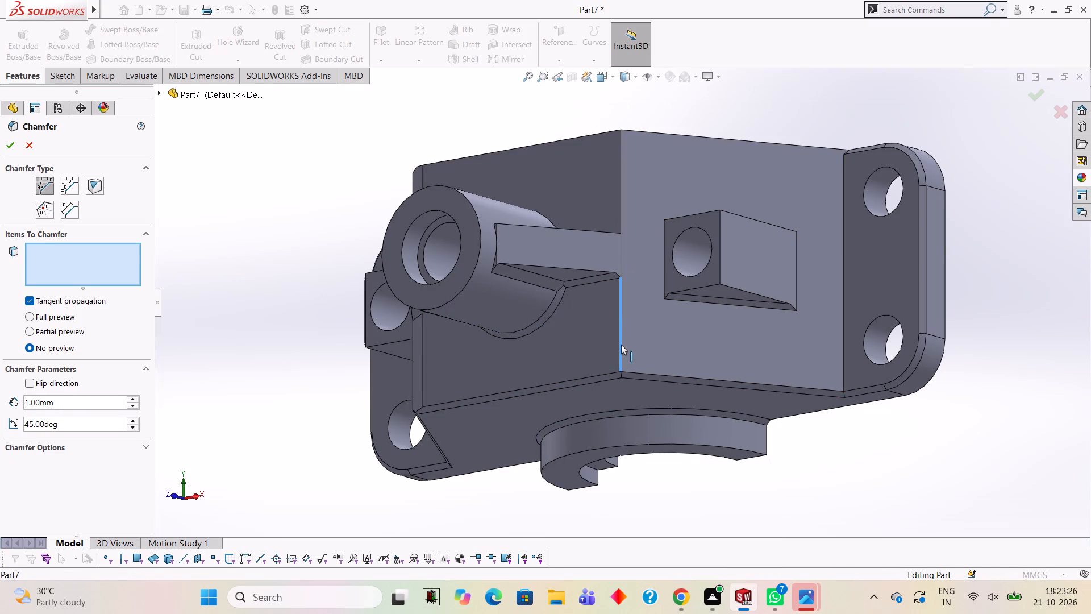
left_click(621, 207)
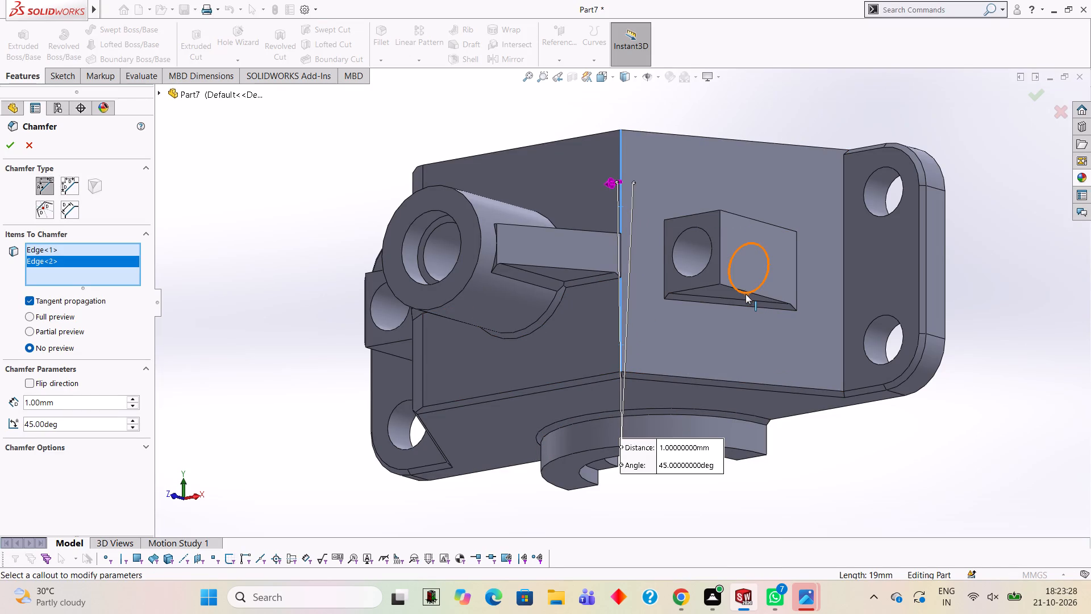
left_click(737, 289)
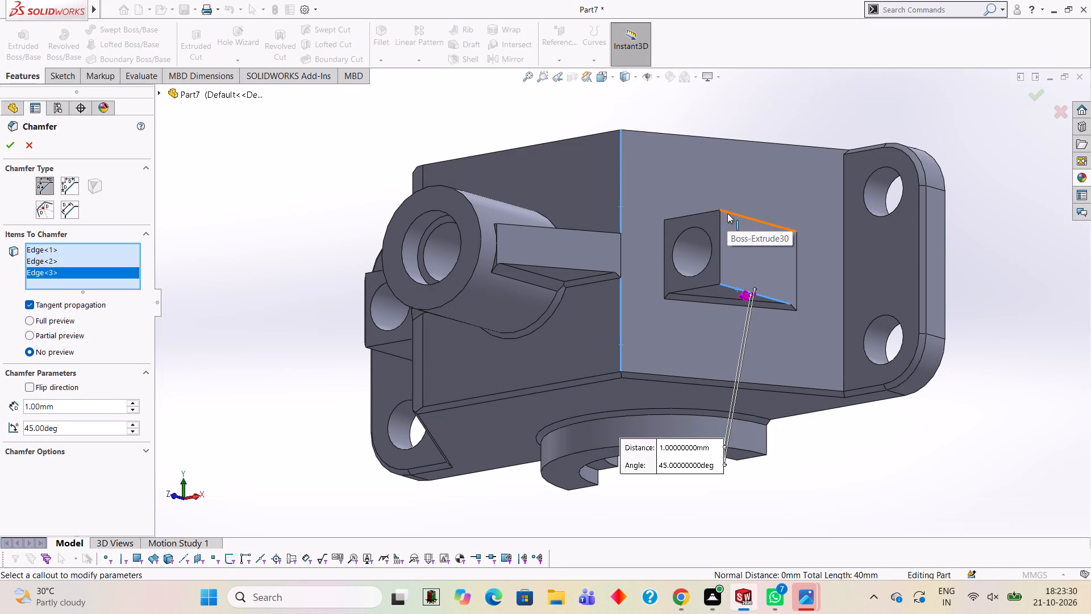
left_click(727, 213)
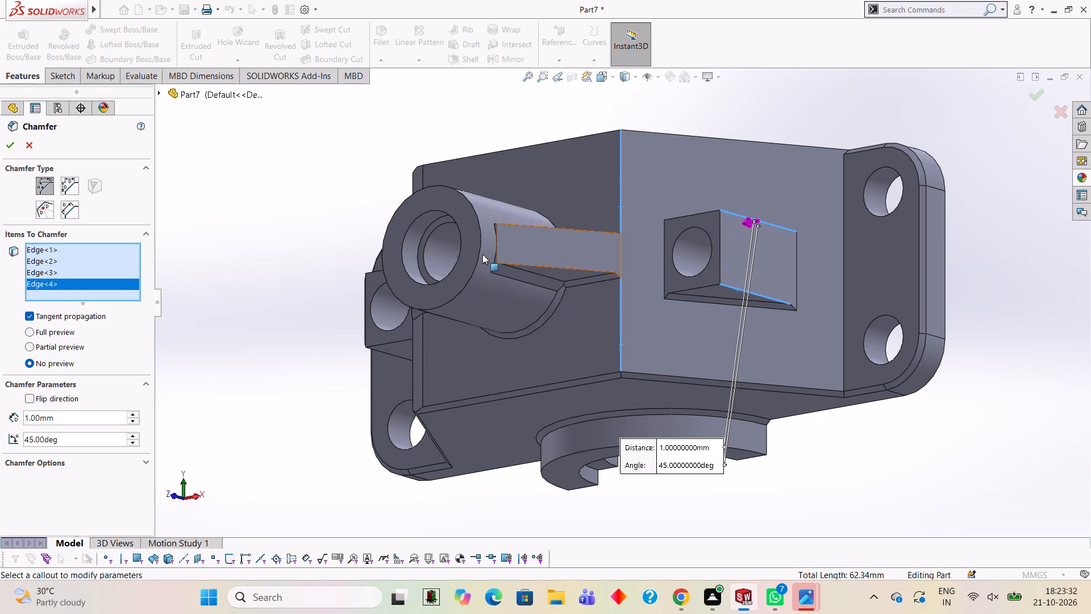
left_click(8, 150)
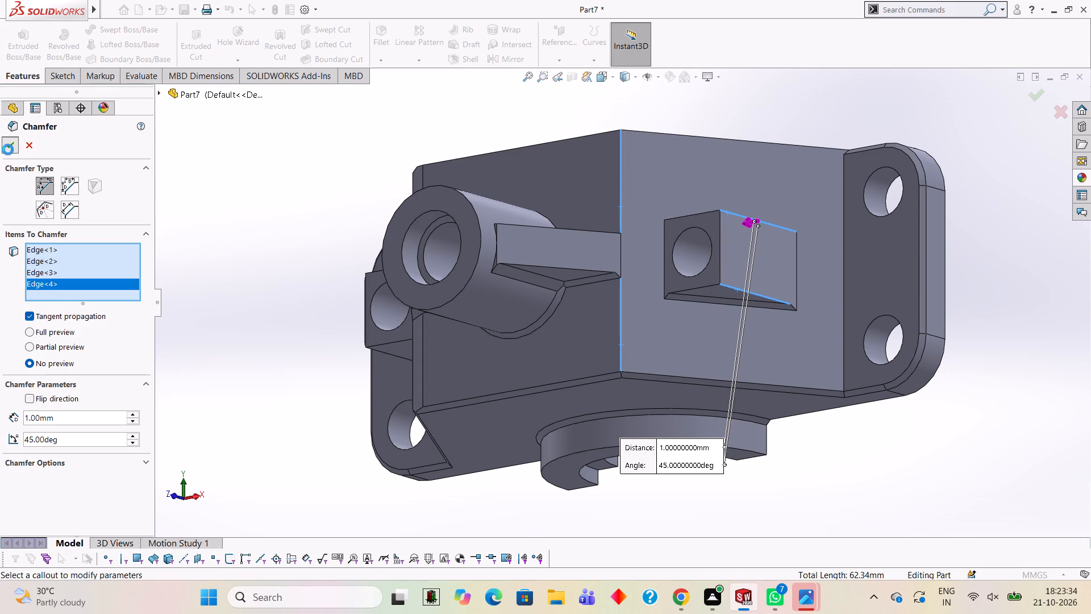
Chamfer the right projection's upright outer edge between its drilled end face and outer side face at 1 mm and 45°.
middle_click_drag(600, 347, 686, 225)
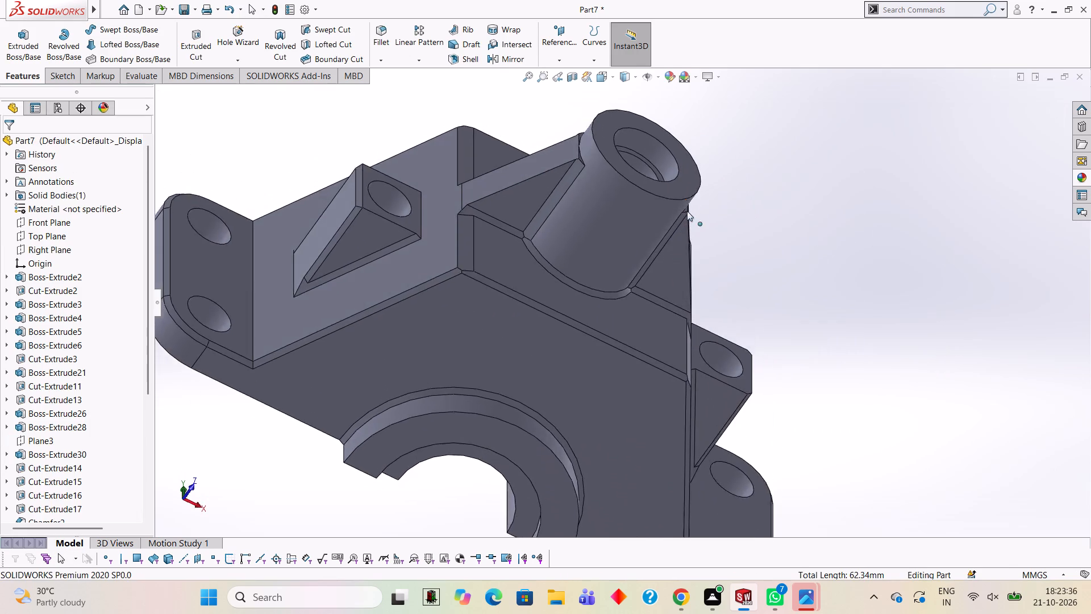
middle_click_drag(691, 204, 651, 205)
scroll(801, 316, "down", 5)
scroll(759, 379, "up", 3)
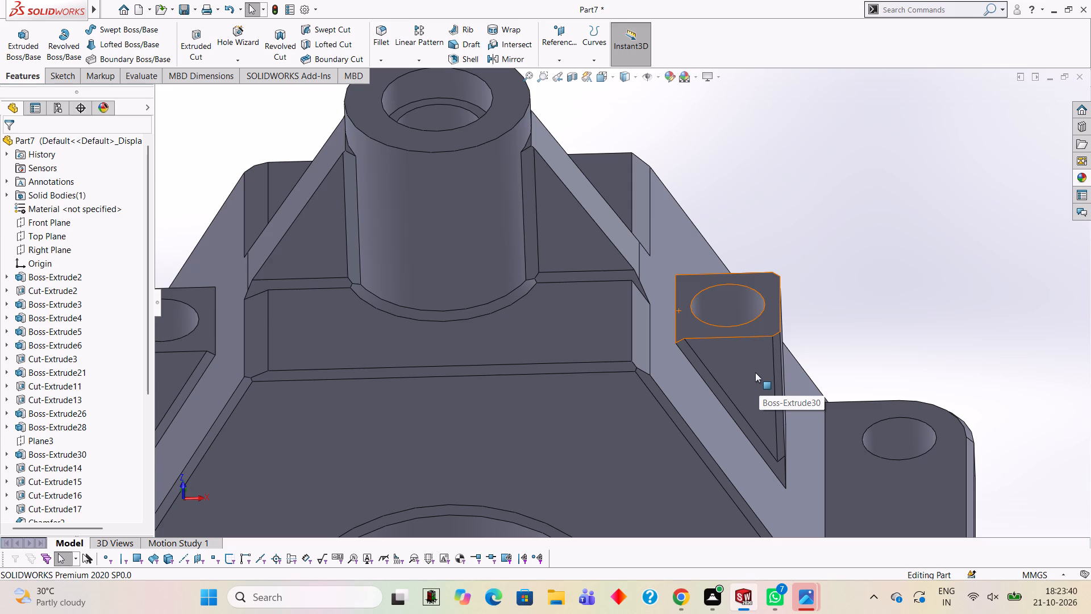
scroll(717, 331, "up", 2)
scroll(718, 319, "down", 5)
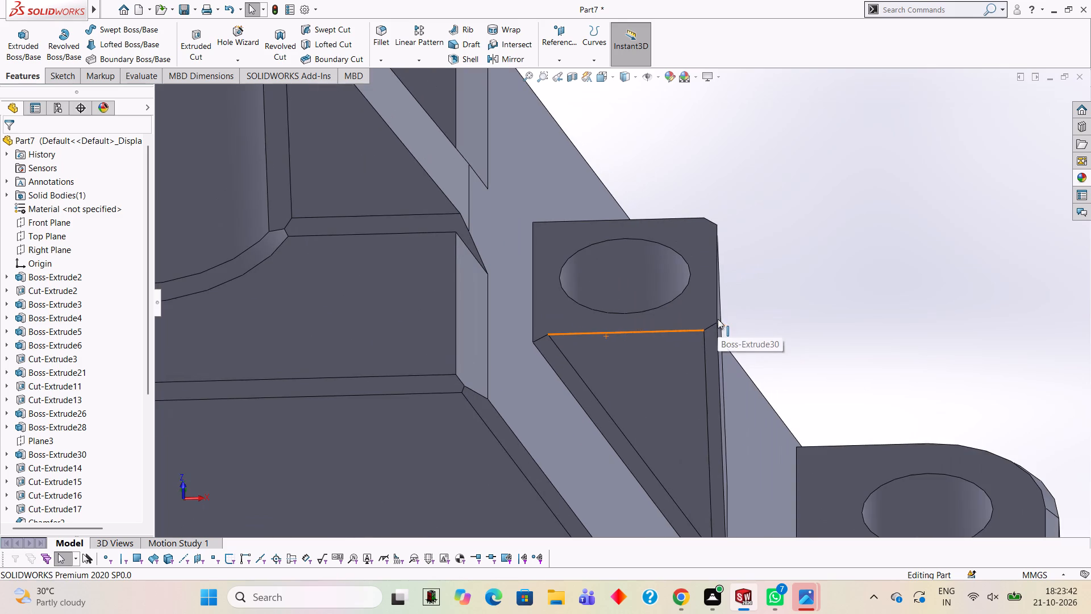
left_click(384, 59)
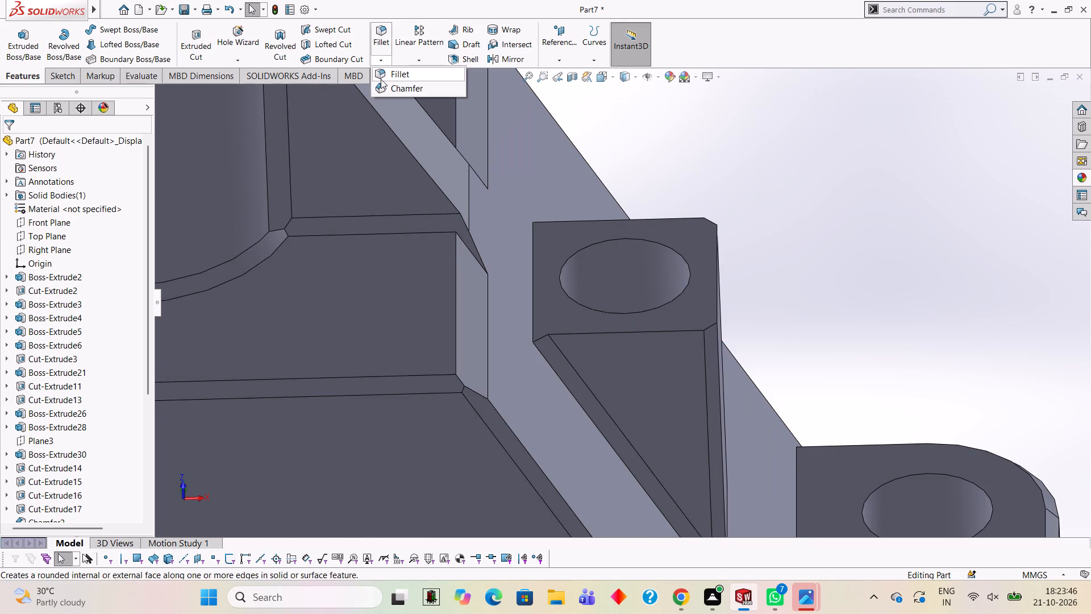
left_click(381, 97)
left_click(381, 91)
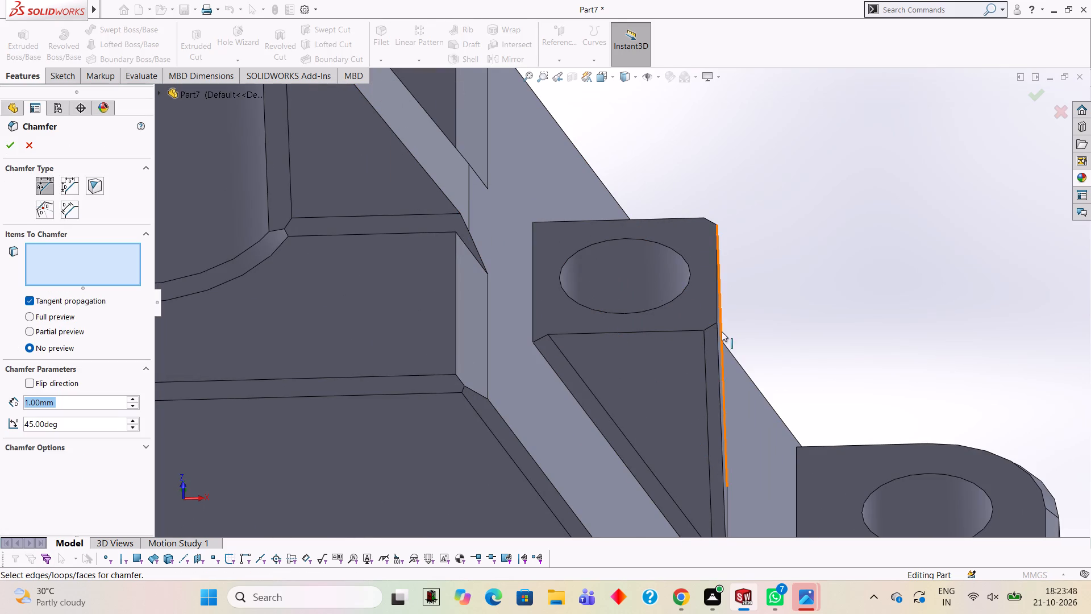
left_click(716, 305)
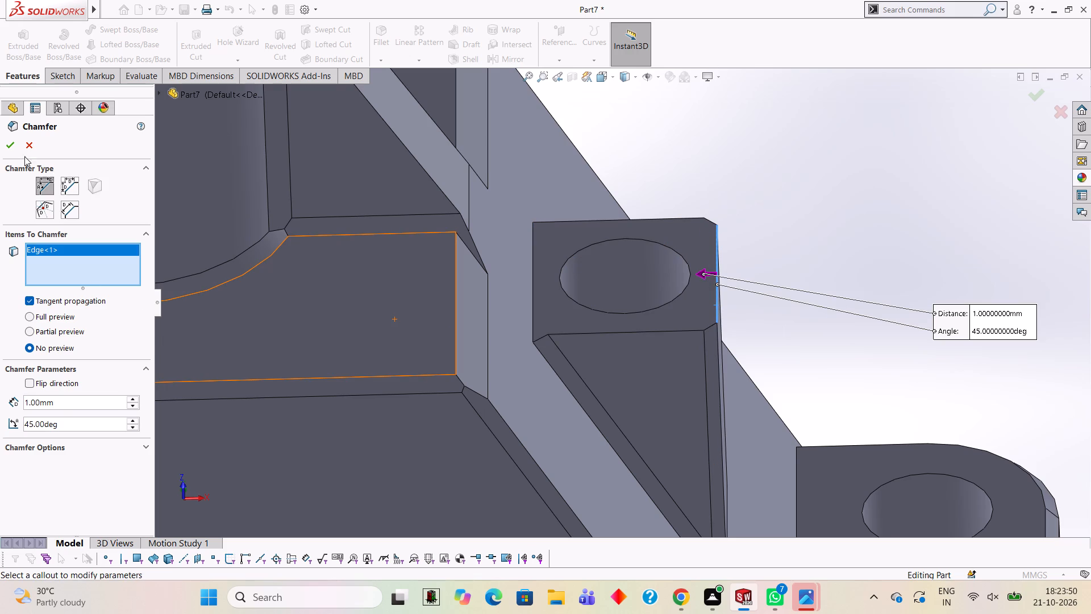
left_click(7, 142)
left_click(634, 163)
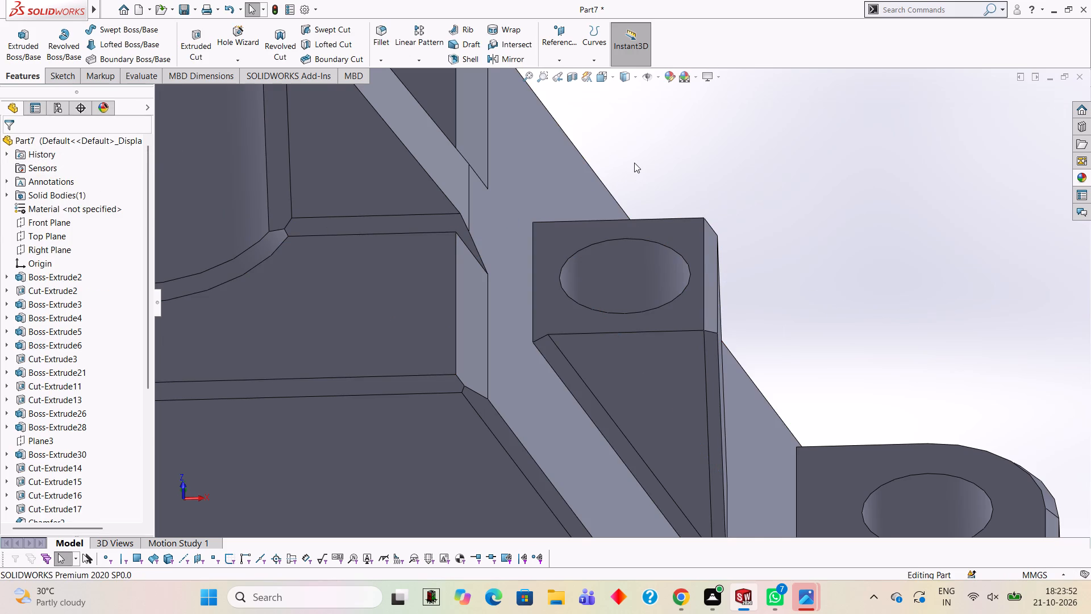
Chamfer the upper long edge of the block's right sloped face, on the side opposite the projecting half-ring boss, at 1 mm and 45°.
scroll(702, 252, "up", 4)
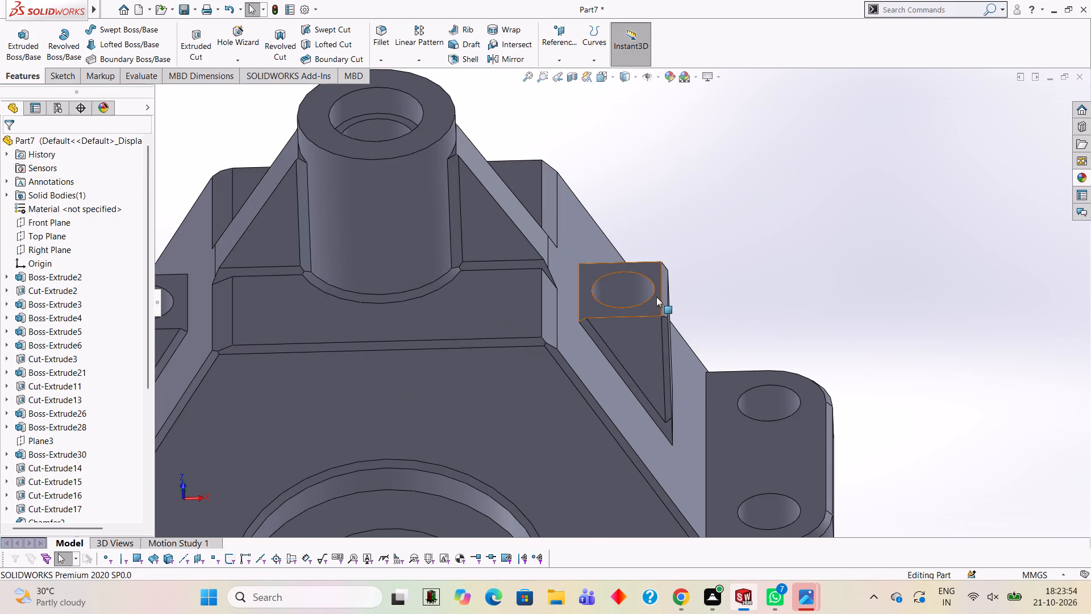
scroll(710, 294, "up", 2)
middle_click_drag(718, 249, 694, 401)
scroll(686, 251, "down", 1)
middle_click_drag(686, 251, 685, 269)
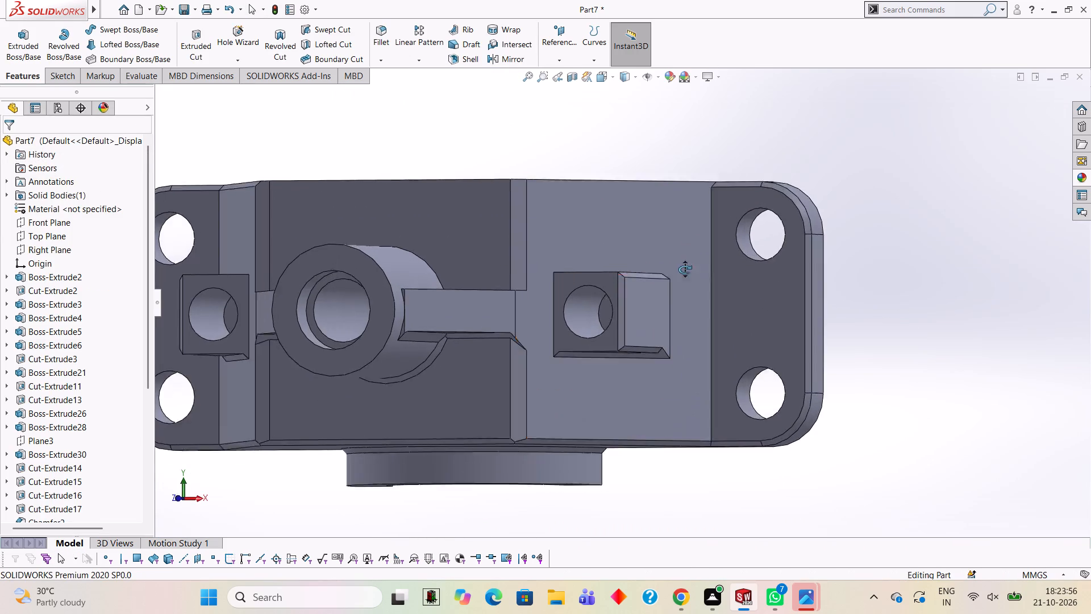
middle_click_drag(685, 269, 665, 325)
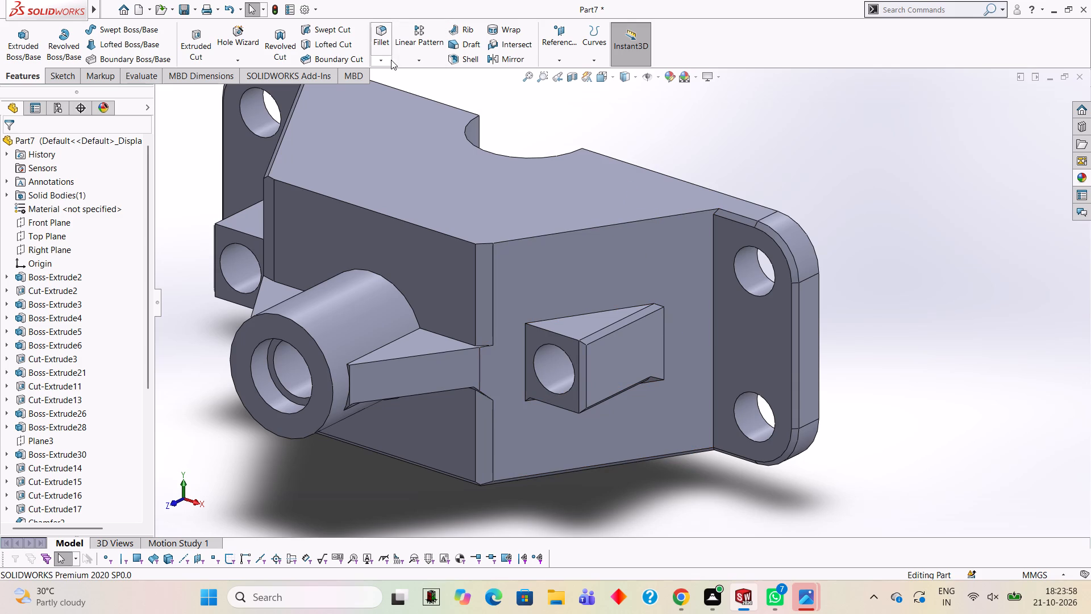
left_click(382, 60)
left_click(398, 85)
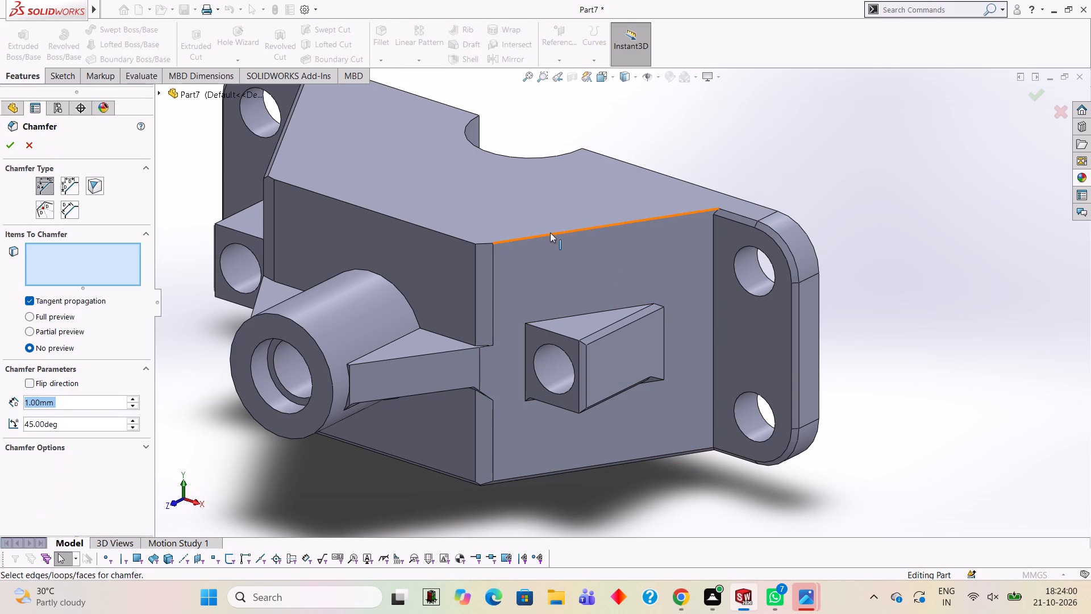
left_click(550, 233)
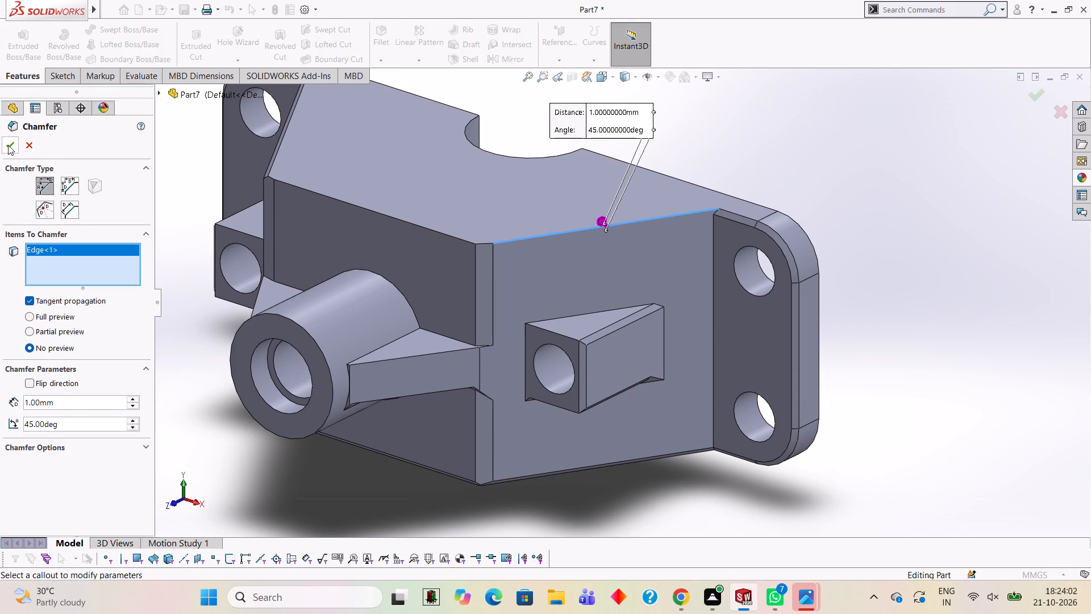
left_click(9, 142)
left_click(786, 164)
scroll(697, 360, "up", 2)
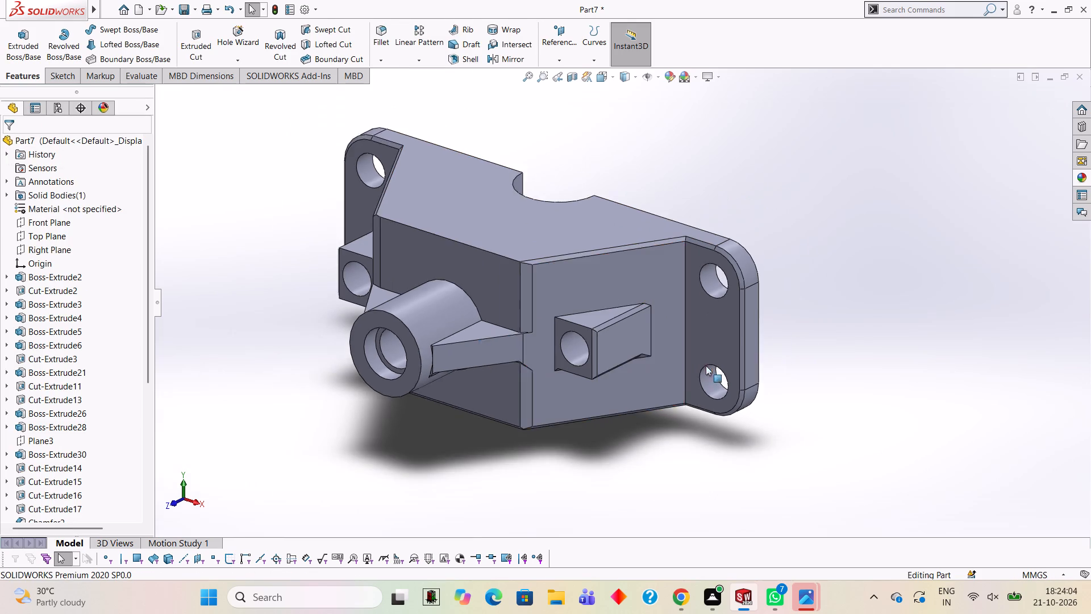
Chamfer the right rib's upper junction with the round boss and the upper long edge of the block's boss-side face at 1 mm and 45°.
middle_click_drag(708, 367, 744, 359)
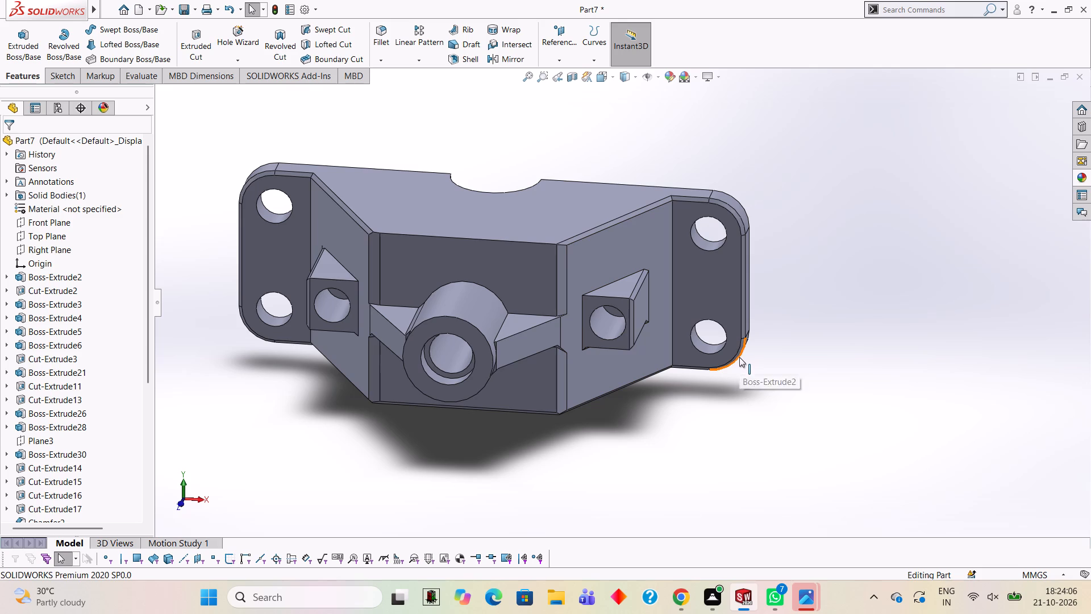
middle_click_drag(690, 399, 715, 222)
middle_click_drag(638, 234, 634, 409)
scroll(638, 234, "down", 1)
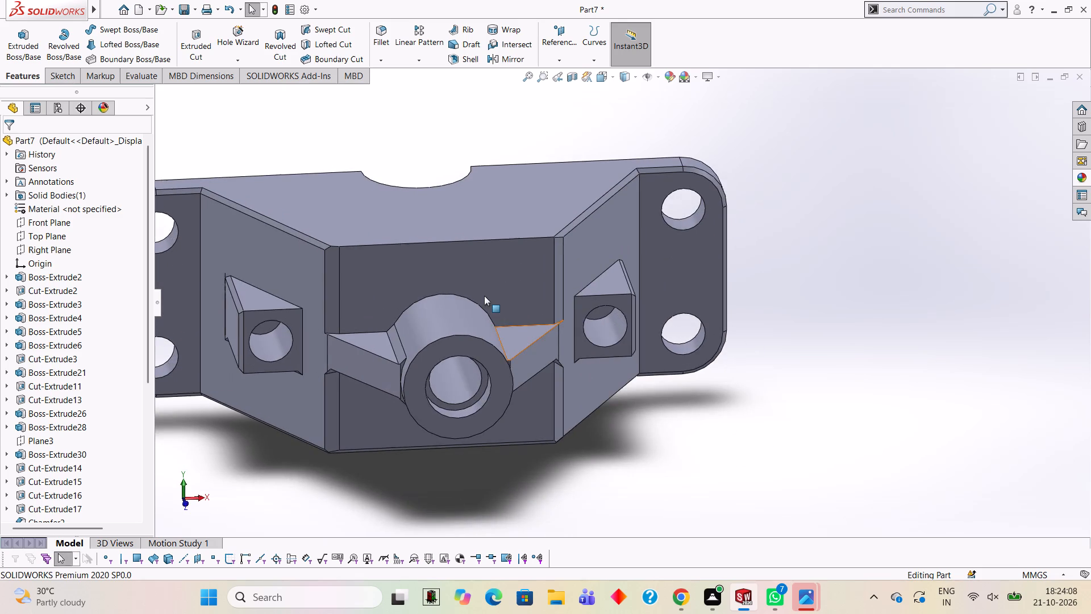
middle_click_drag(484, 296, 550, 256)
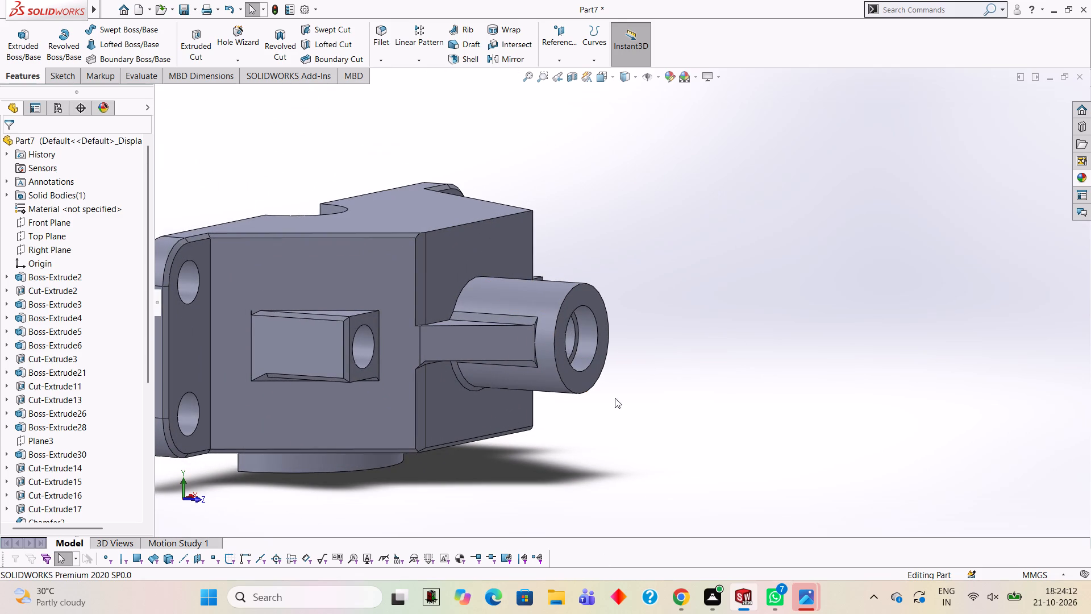
middle_click_drag(589, 313, 490, 392)
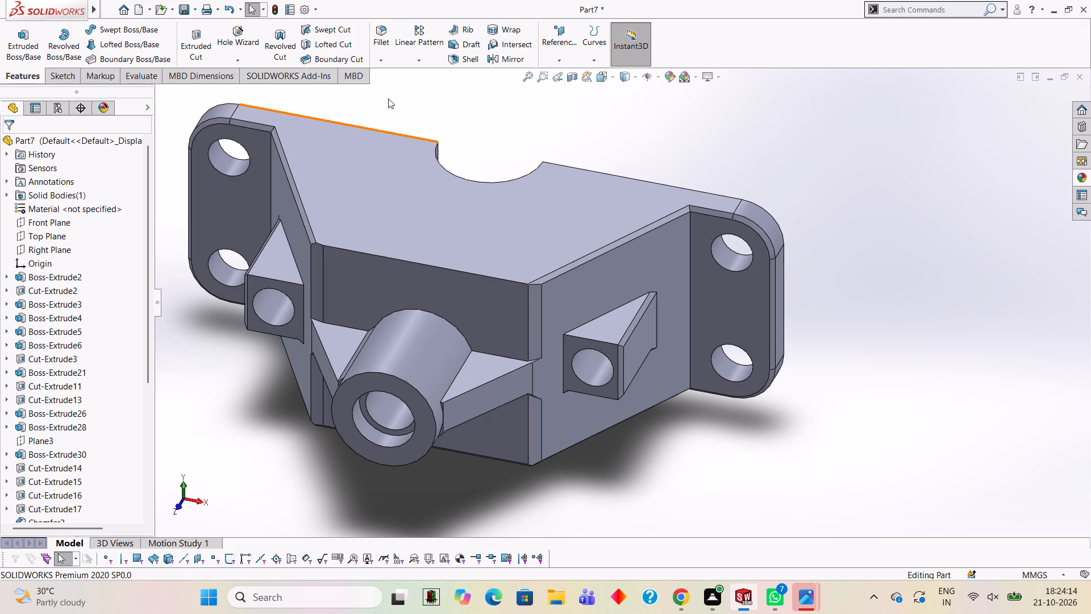
left_click(379, 63)
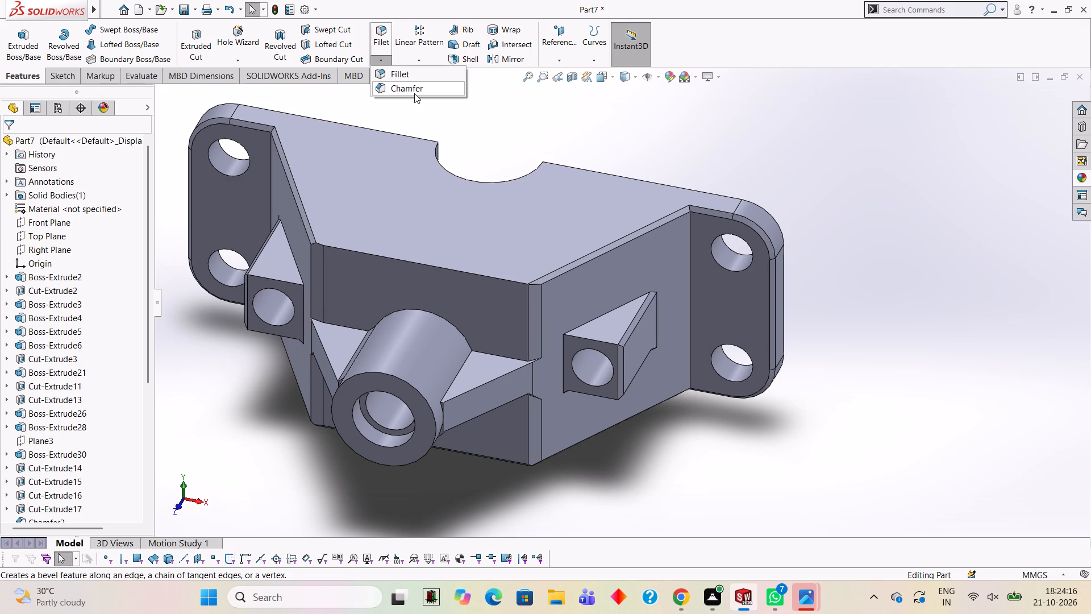
left_click(414, 93)
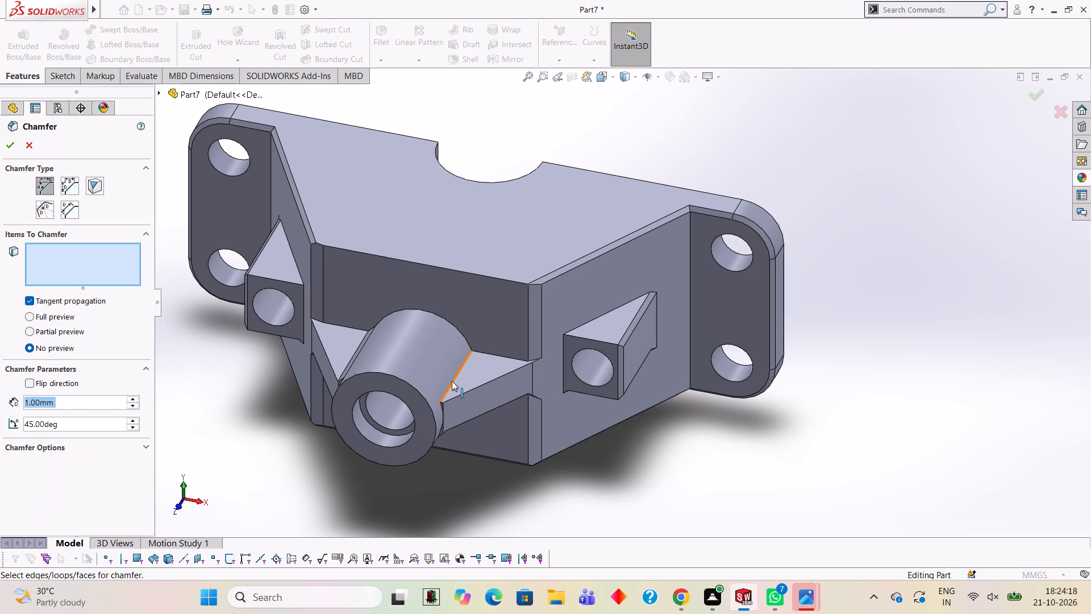
left_click(452, 381)
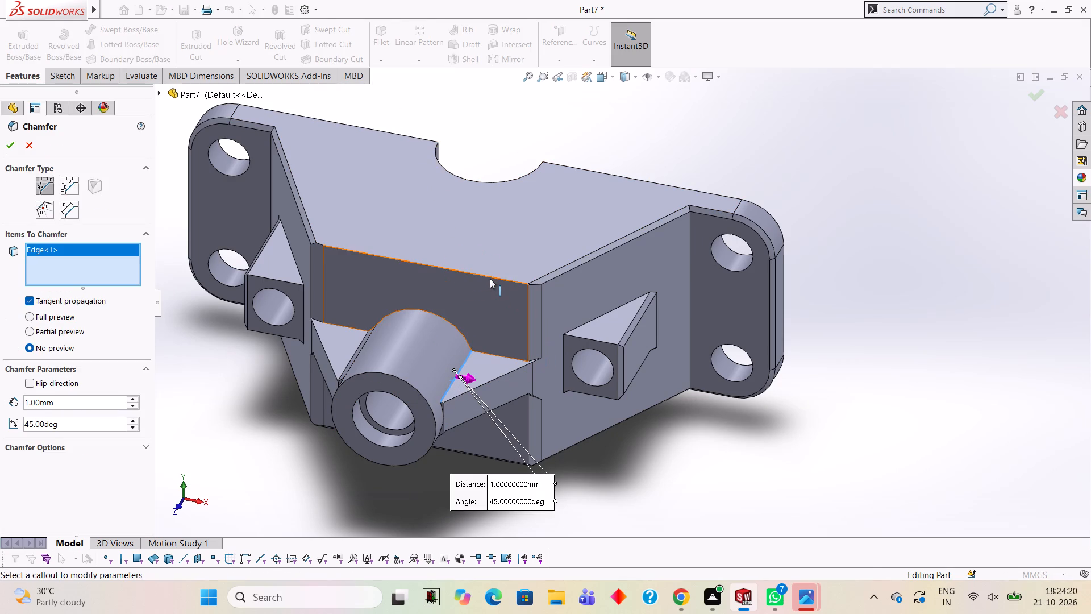
left_click(490, 279)
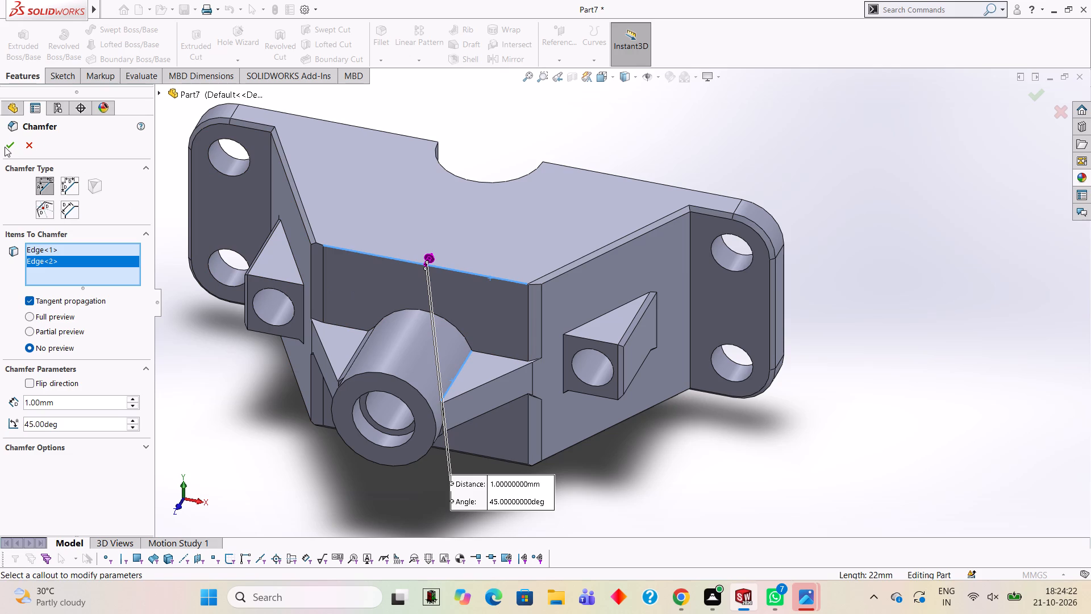
left_click(5, 147)
left_click(677, 145)
Chamfer the upper and lower edges of both drilled bar projections' end faces at 1 mm and 45°.
middle_click_drag(652, 279, 715, 320)
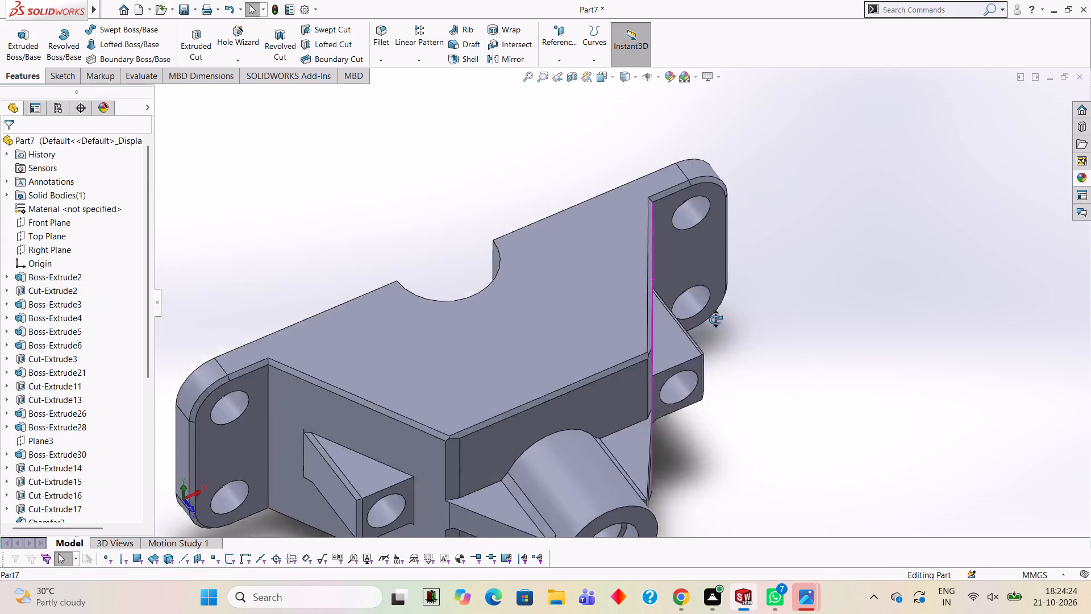
middle_click_drag(715, 320, 697, 258)
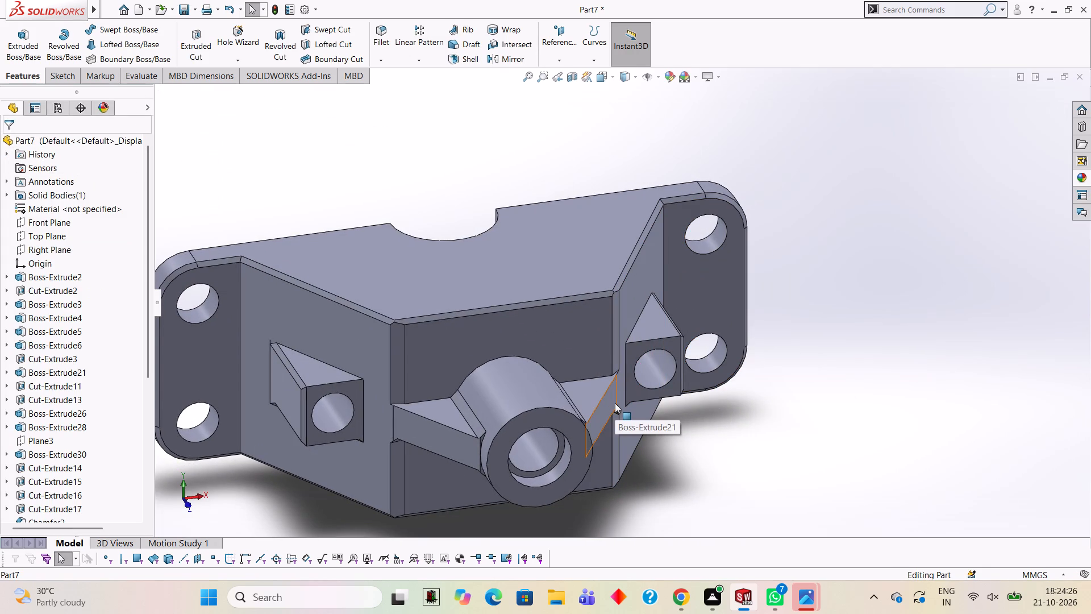
scroll(613, 312, "down", 3)
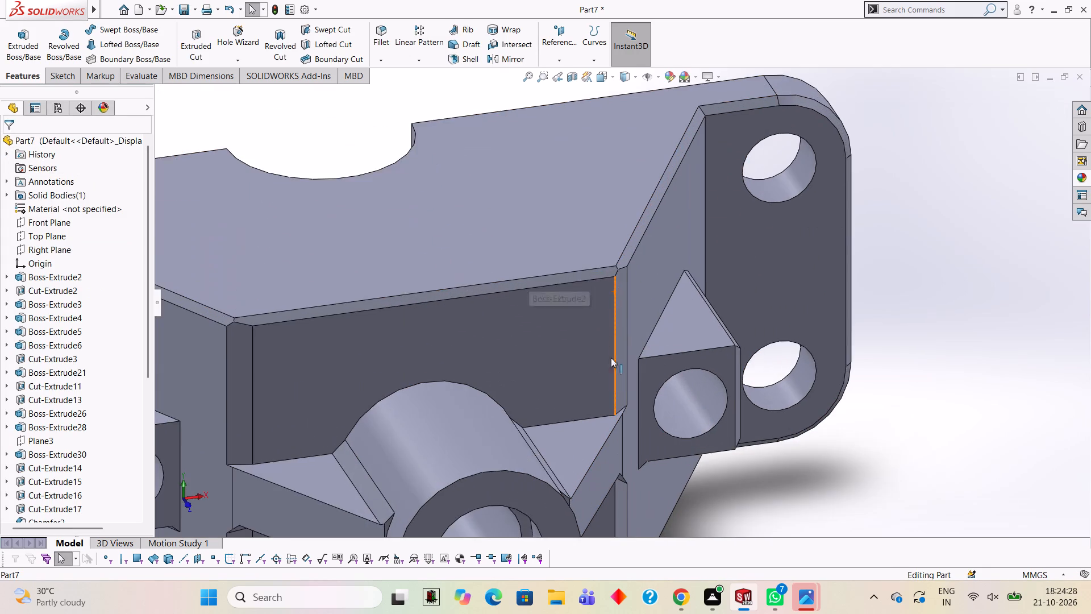
scroll(601, 342, "up", 2)
middle_click_drag(610, 399, 581, 336)
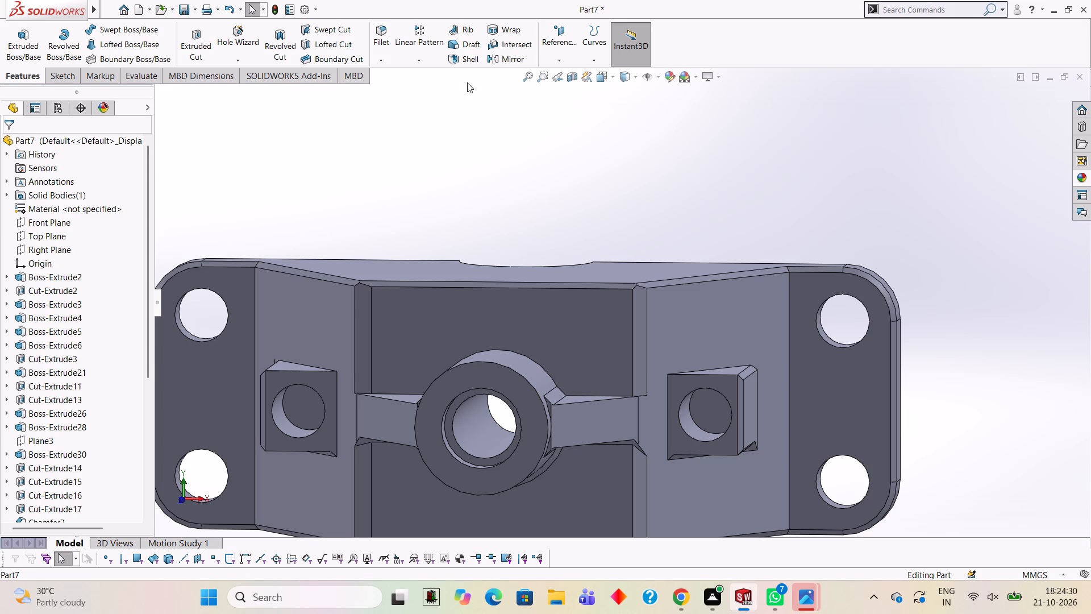
left_click(389, 61)
left_click(395, 85)
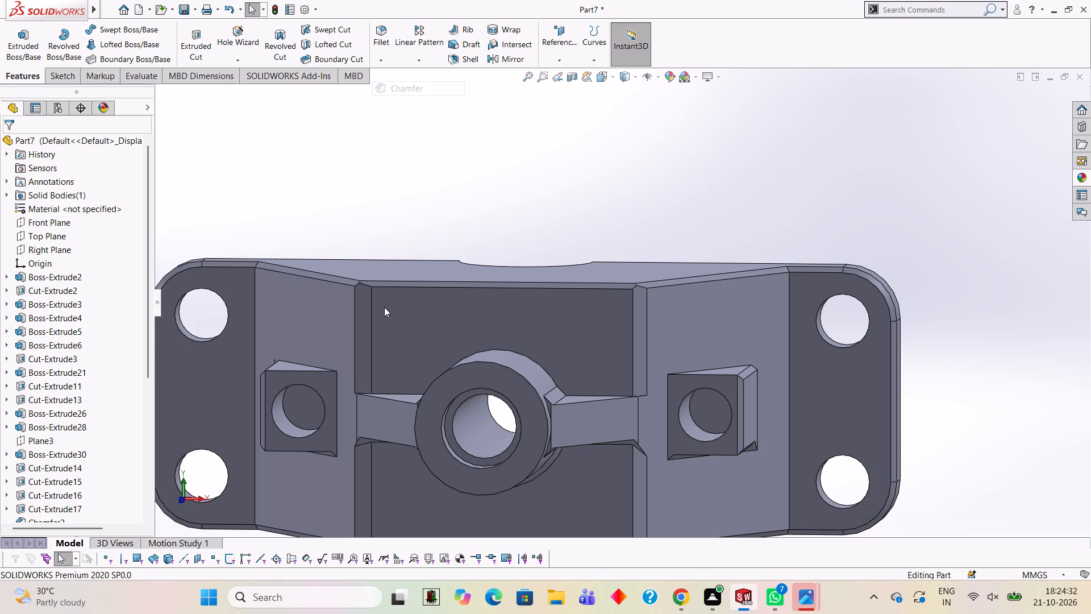
left_click(301, 370)
left_click(291, 453)
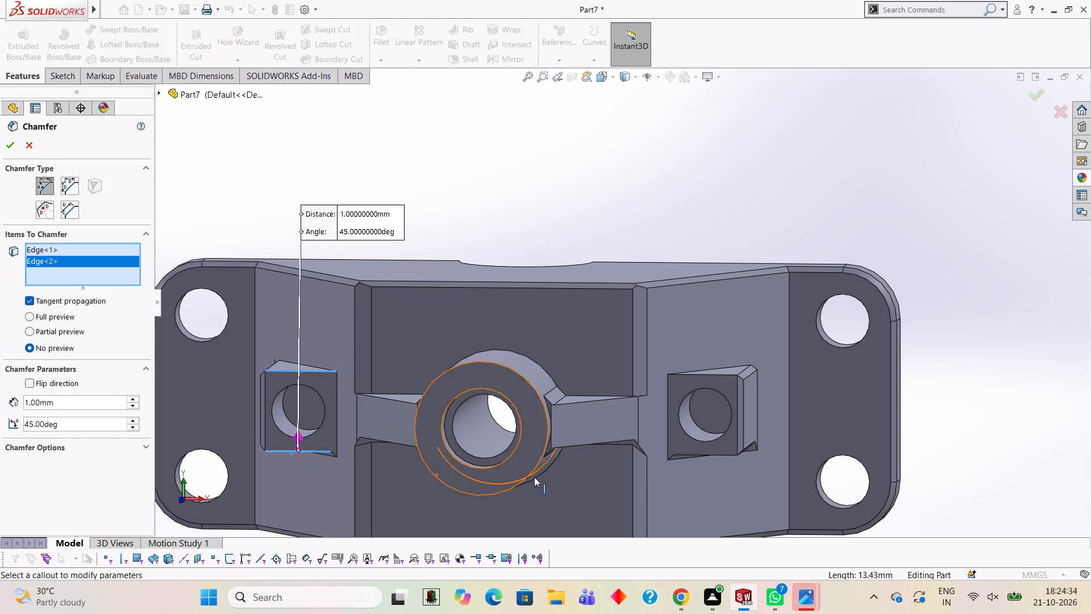
left_click(690, 375)
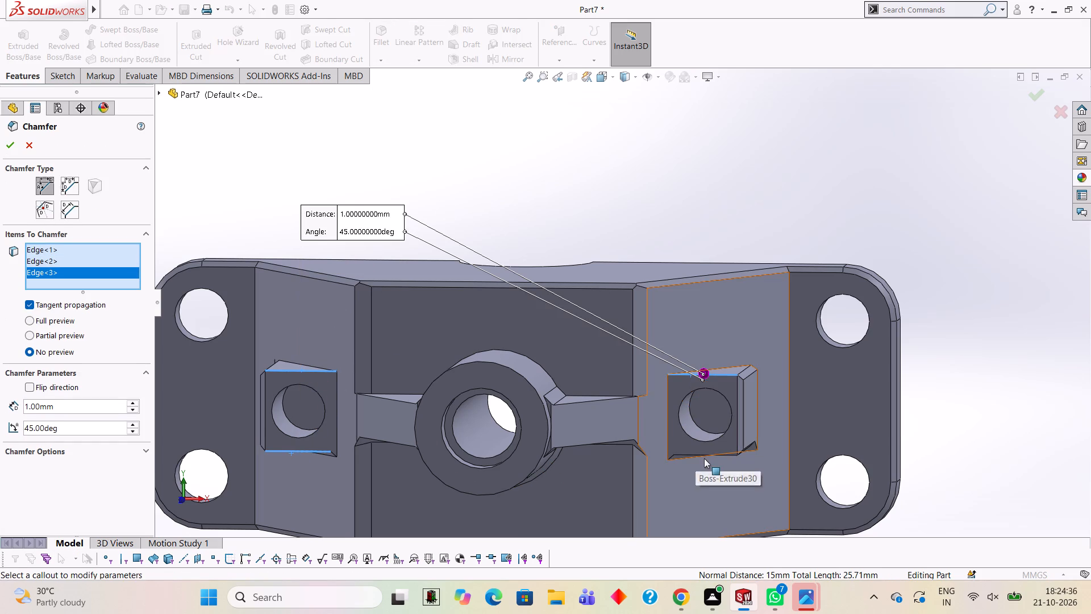
left_click(695, 454)
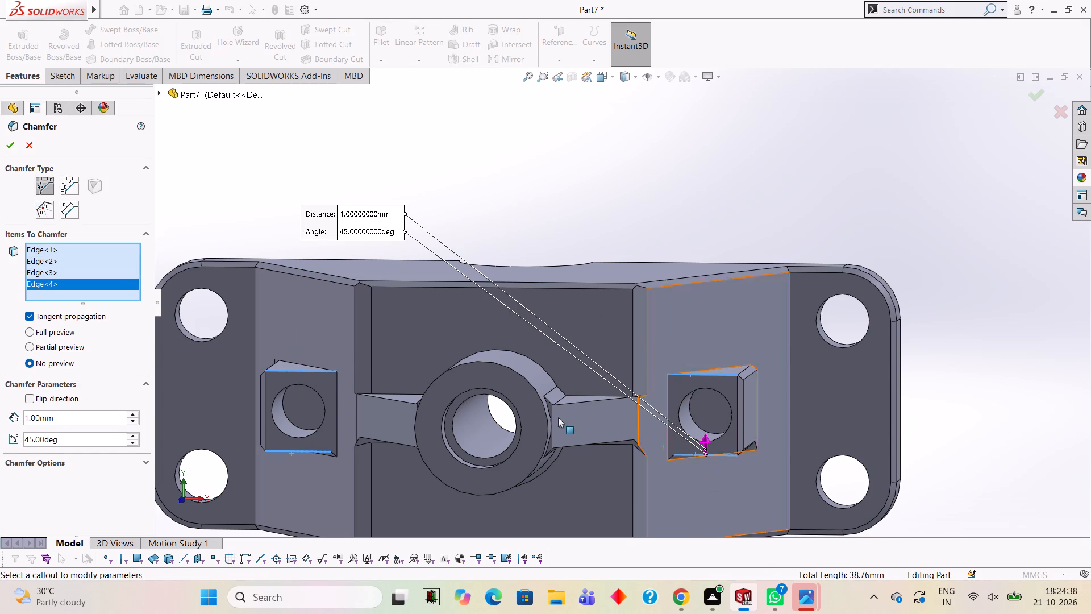
left_click(3, 142)
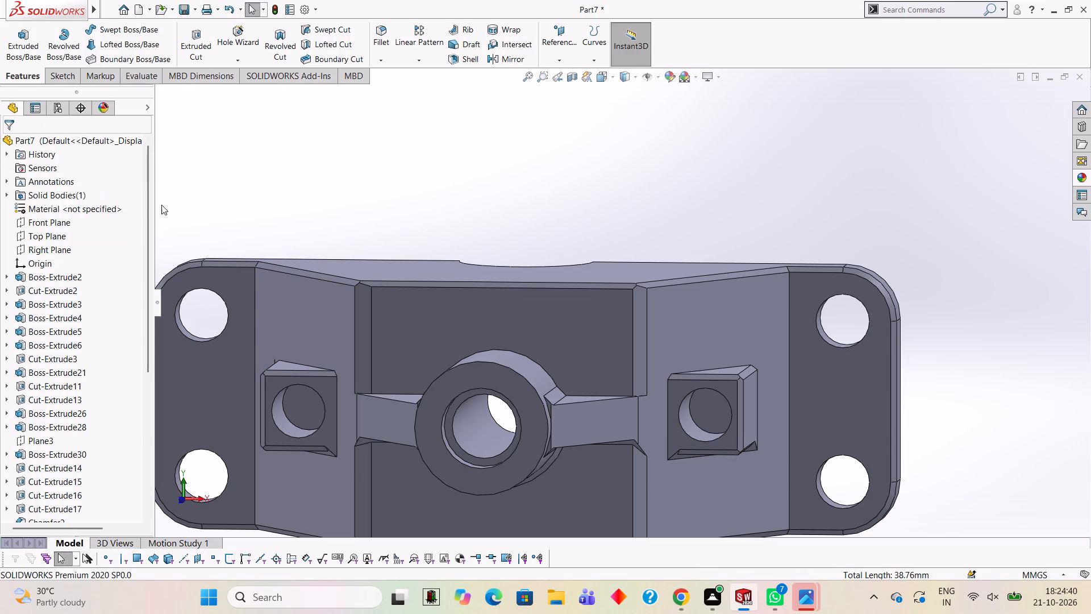
left_click(352, 200)
Examine the bracket from all sides, checking the chamfers around the round boss, ribs, drilled projections, block edges and plate corners.
middle_click_drag(545, 371, 603, 234)
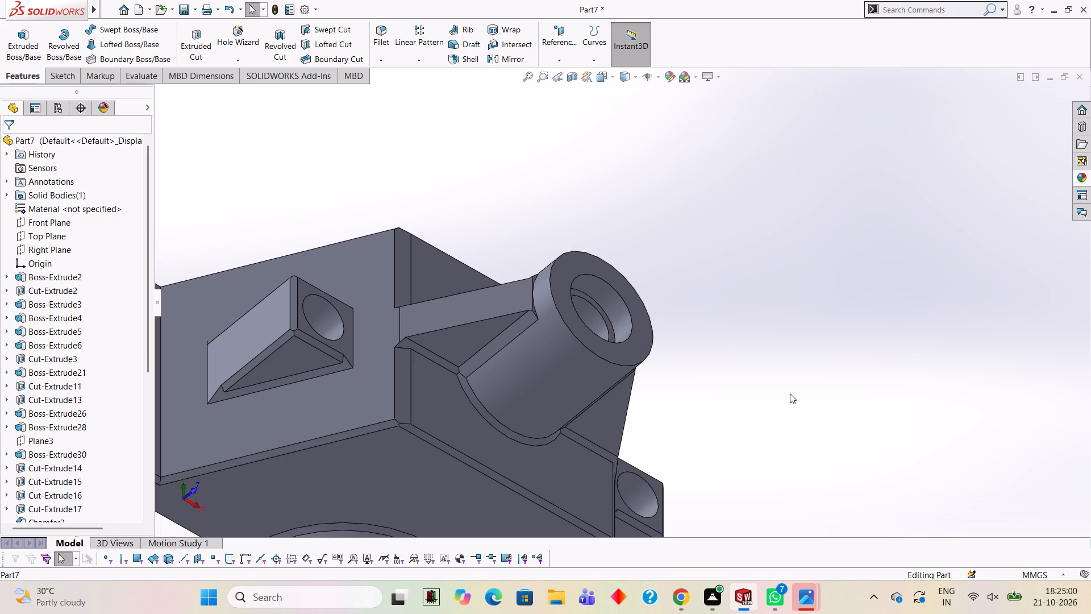
scroll(761, 399, "up", 3)
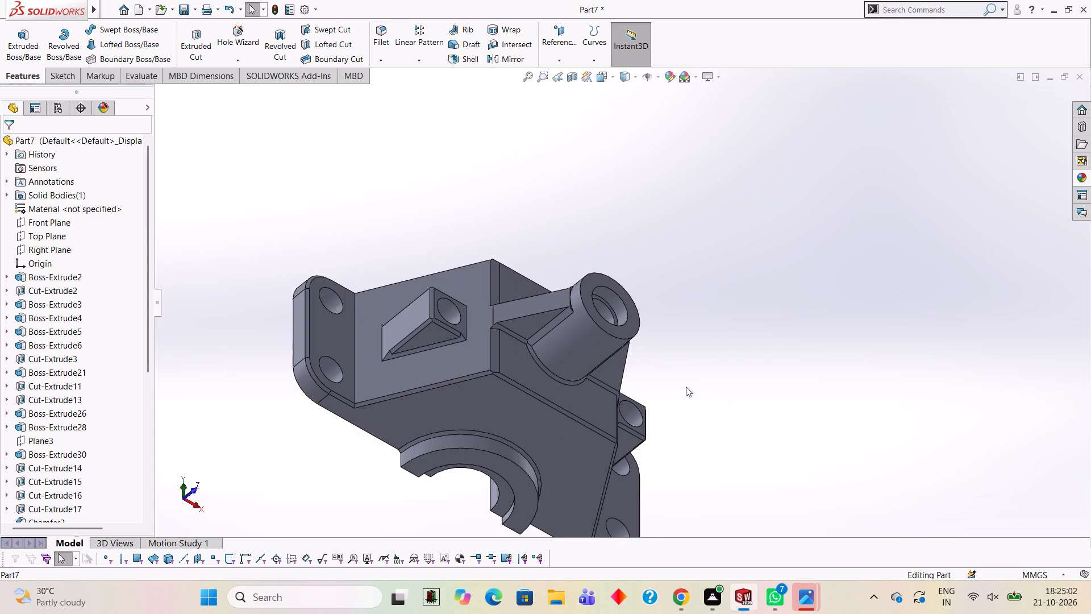
middle_click_drag(559, 381, 486, 309)
scroll(499, 452, "up", 3)
scroll(689, 350, "down", 1)
scroll(567, 339, "down", 4)
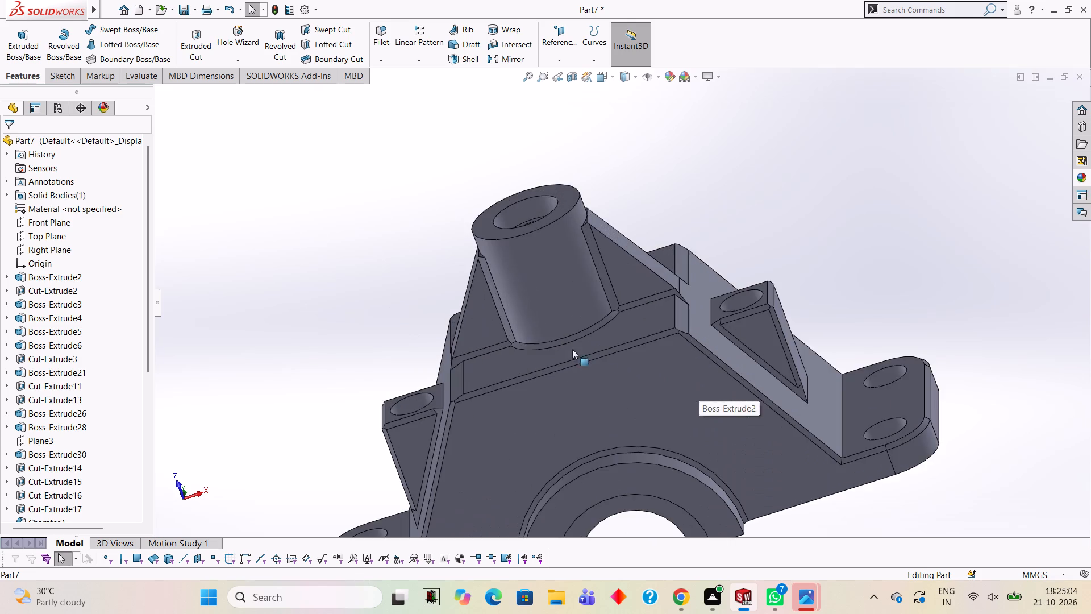
middle_click_drag(609, 364, 601, 335)
scroll(590, 385, "up", 3)
middle_click_drag(638, 410, 648, 420)
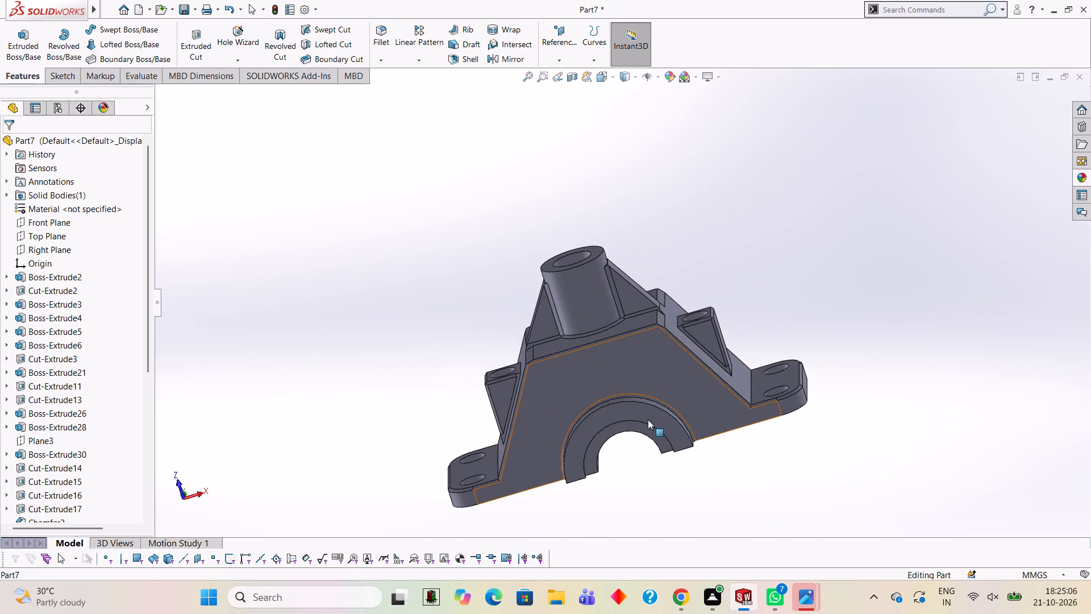
scroll(632, 332, "down", 4)
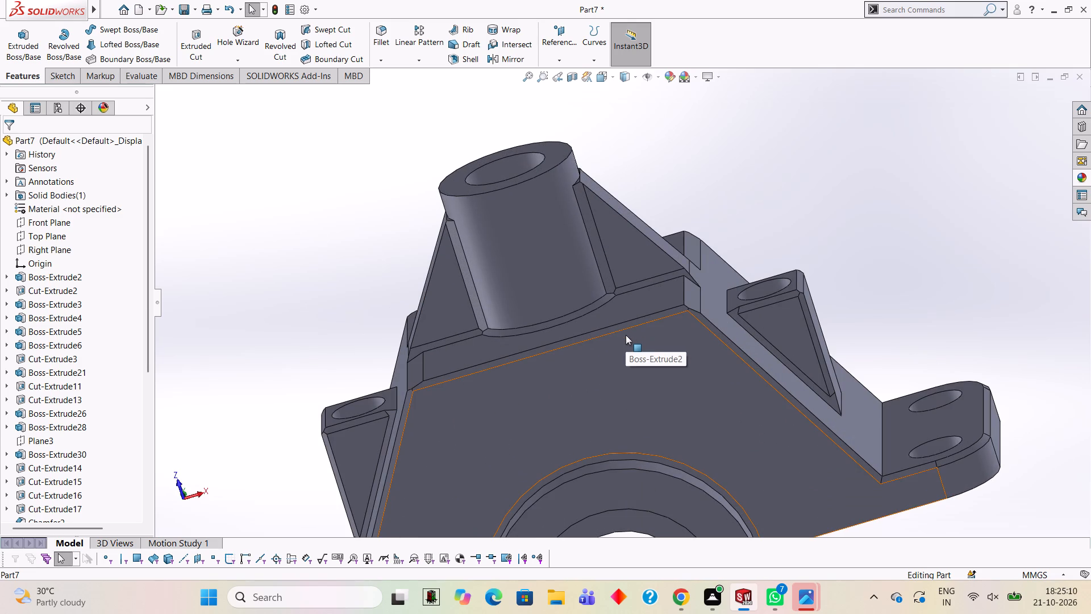
scroll(607, 211, "down", 3)
scroll(606, 211, "up", 3)
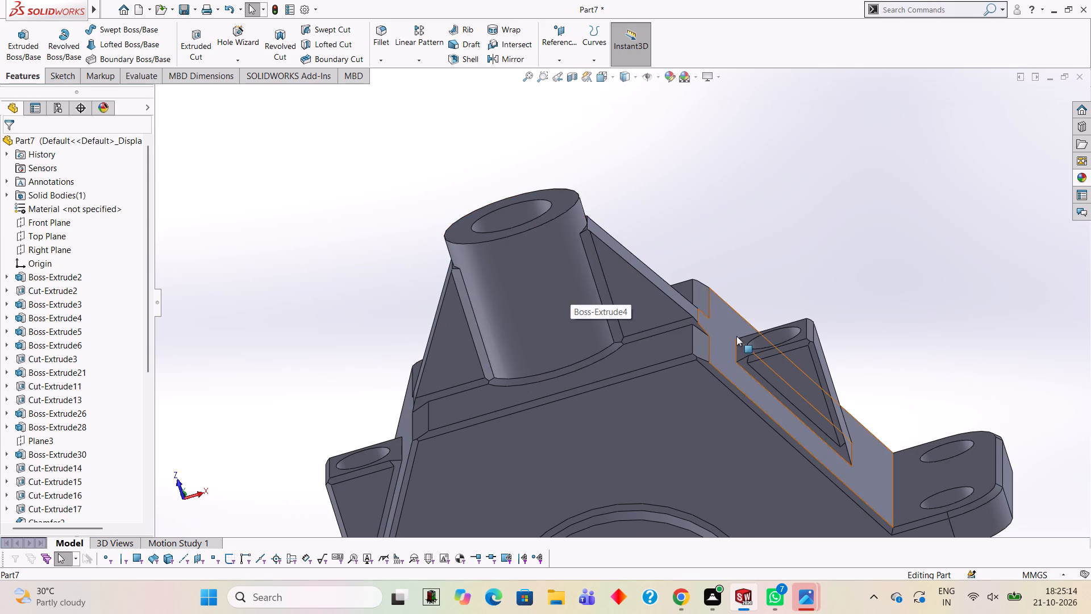
scroll(714, 383, "up", 2)
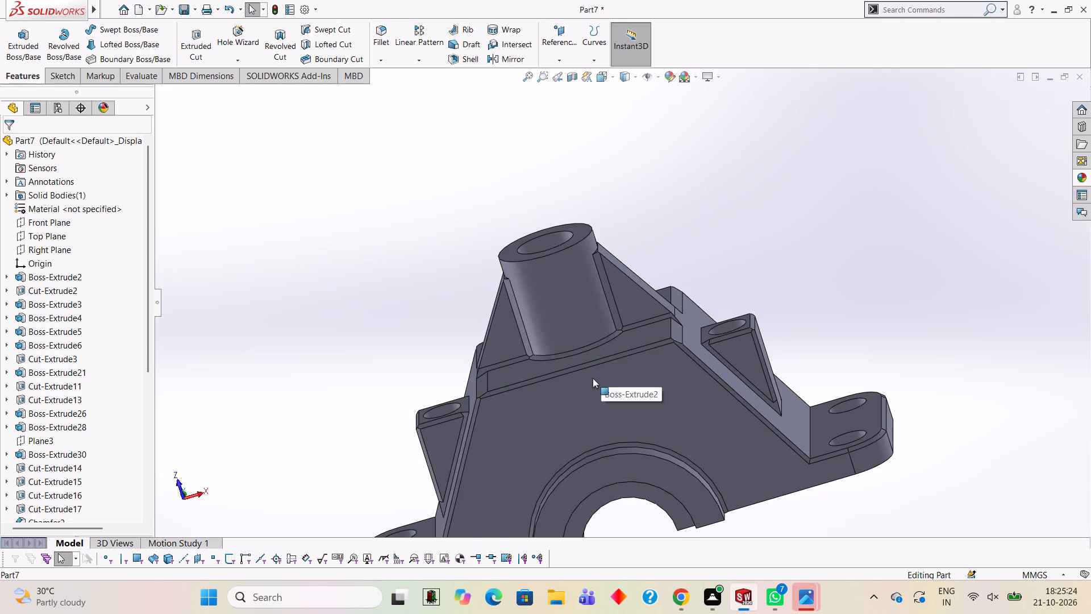
scroll(593, 377, "up", 3)
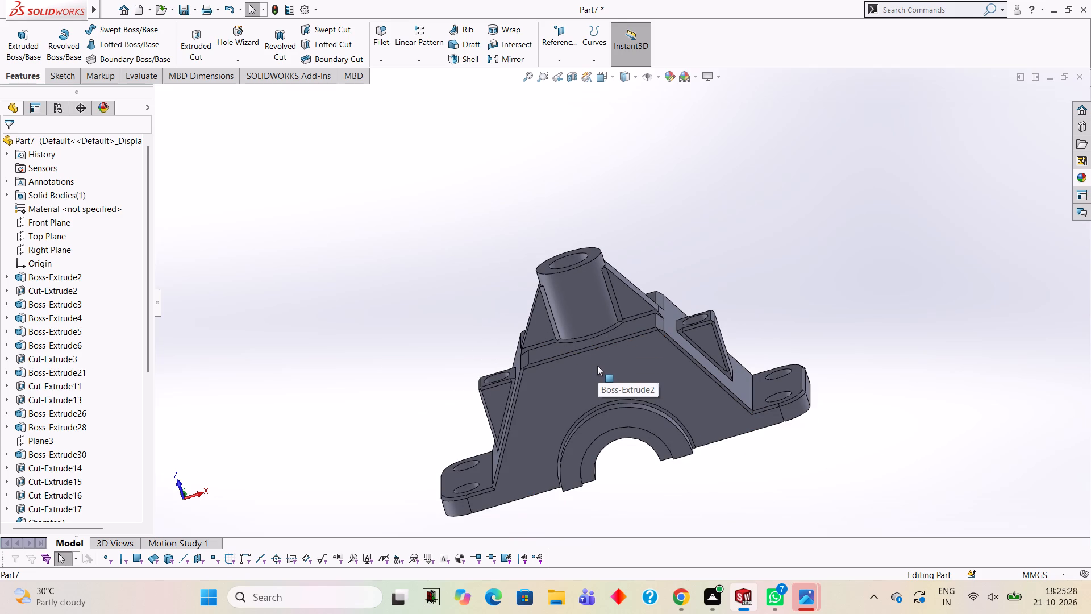
scroll(653, 362, "up", 2)
middle_click_drag(687, 385, 679, 504)
scroll(690, 488, "down", 1)
scroll(607, 283, "up", 3)
scroll(609, 285, "down", 6)
scroll(696, 279, "down", 1)
middle_click_drag(696, 294, 677, 425)
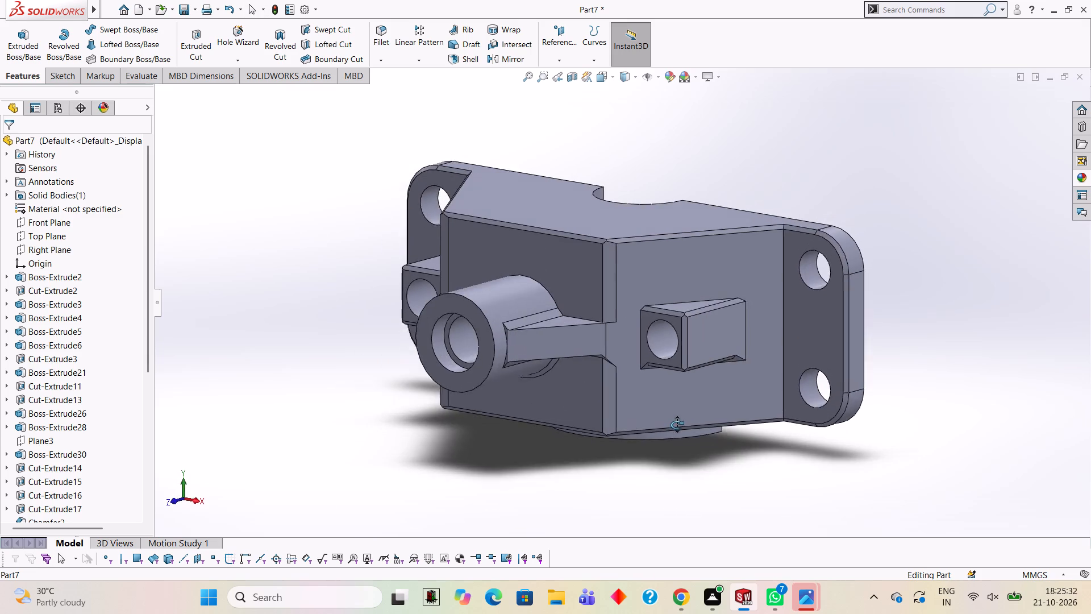
middle_click_drag(677, 425, 692, 433)
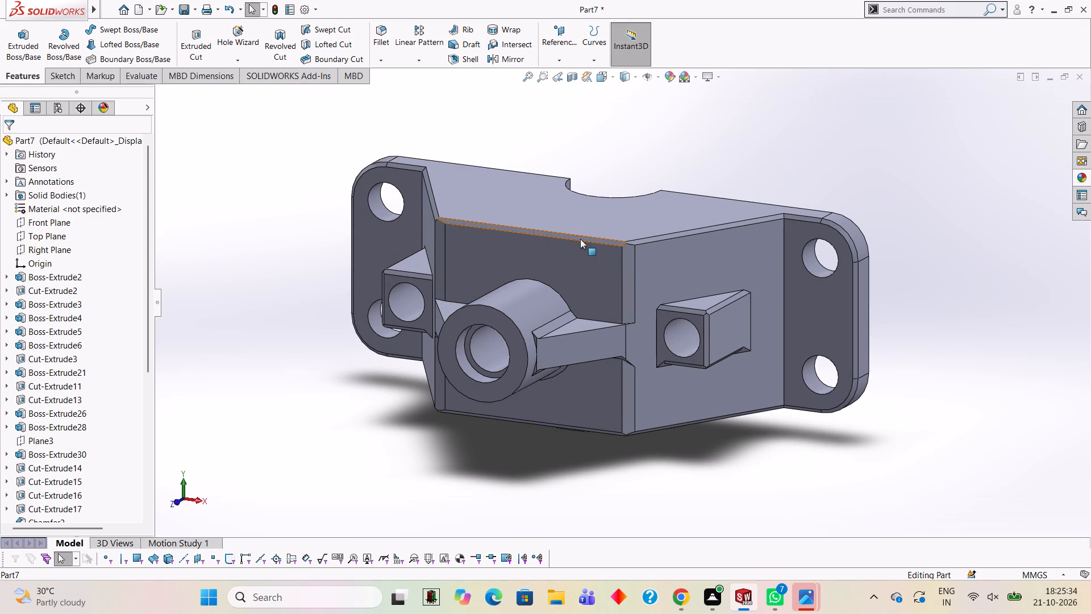
middle_click_drag(638, 300, 717, 255)
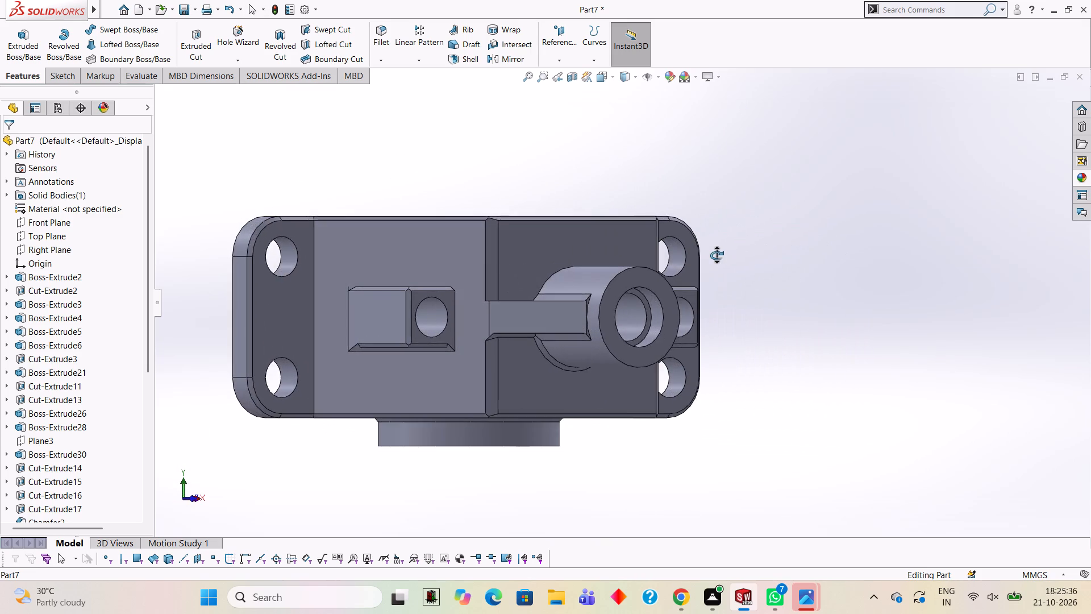
middle_click_drag(717, 255, 667, 221)
scroll(402, 239, "down", 4)
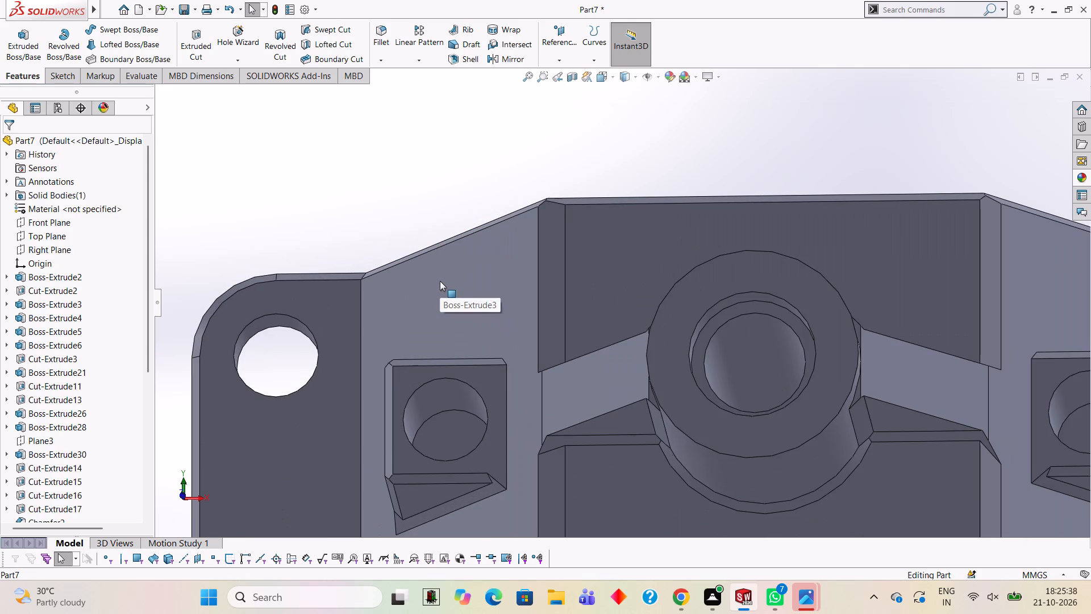
scroll(520, 443, "up", 1)
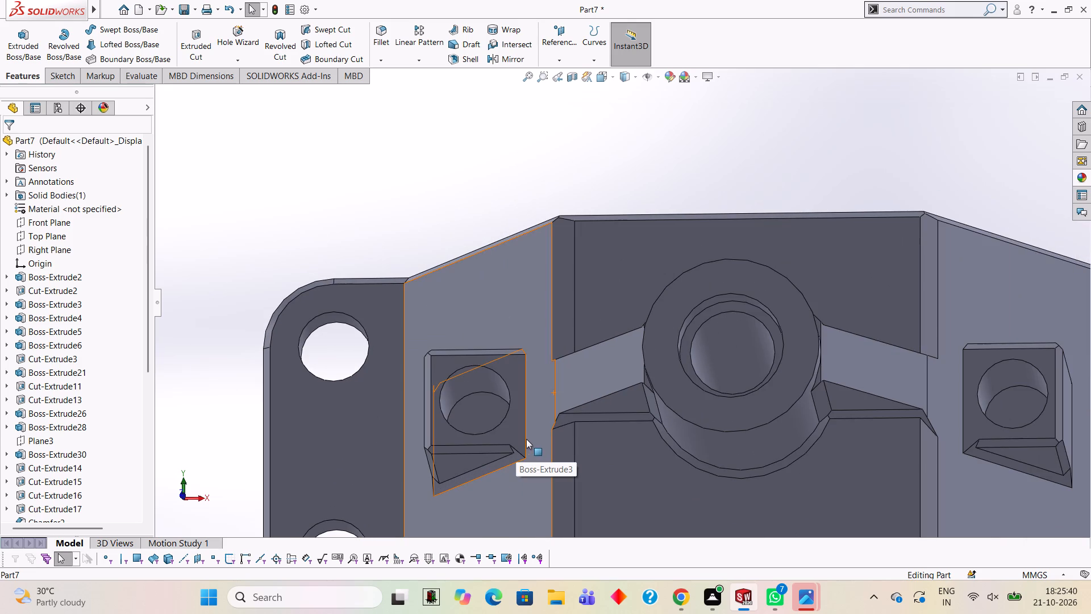
scroll(771, 426, "up", 3)
middle_click_drag(773, 410, 756, 339)
scroll(734, 271, "down", 3)
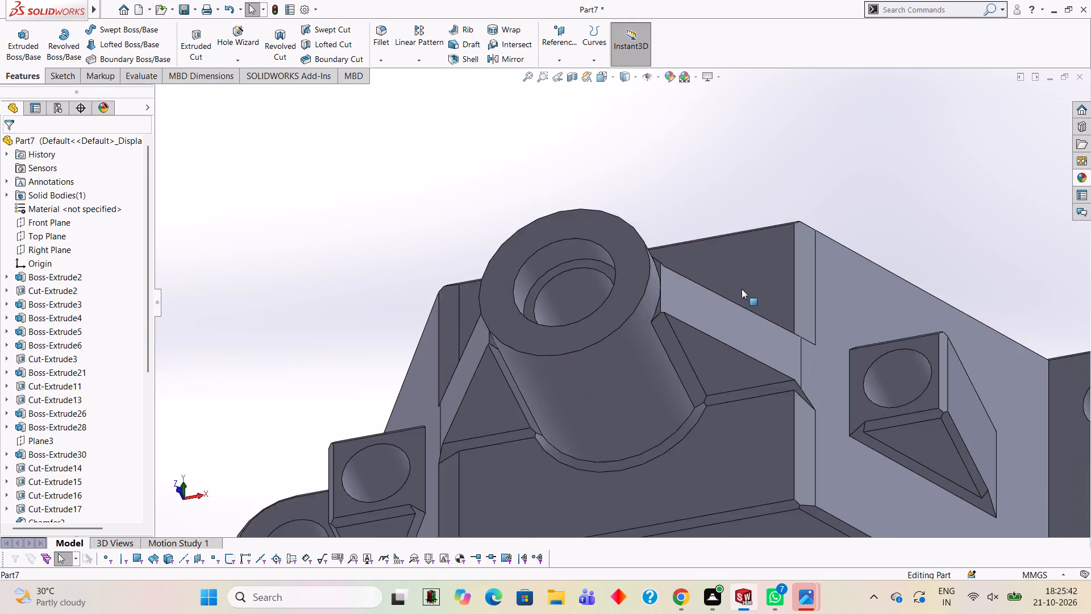
scroll(747, 349, "up", 5)
middle_click_drag(755, 389, 740, 362)
scroll(693, 374, "down", 2)
scroll(692, 372, "up", 3)
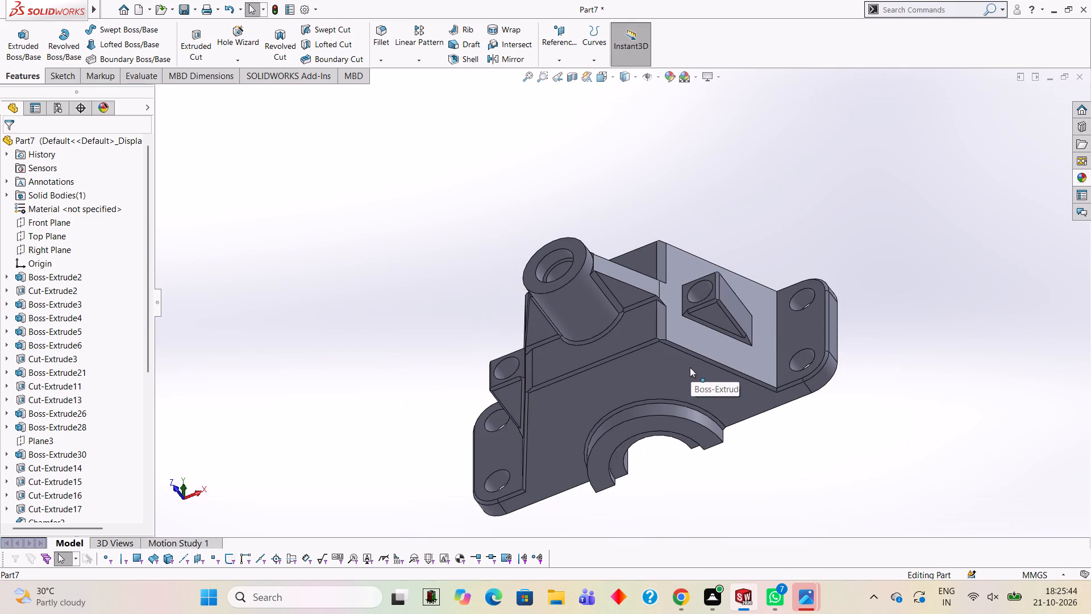
scroll(778, 326, "down", 2)
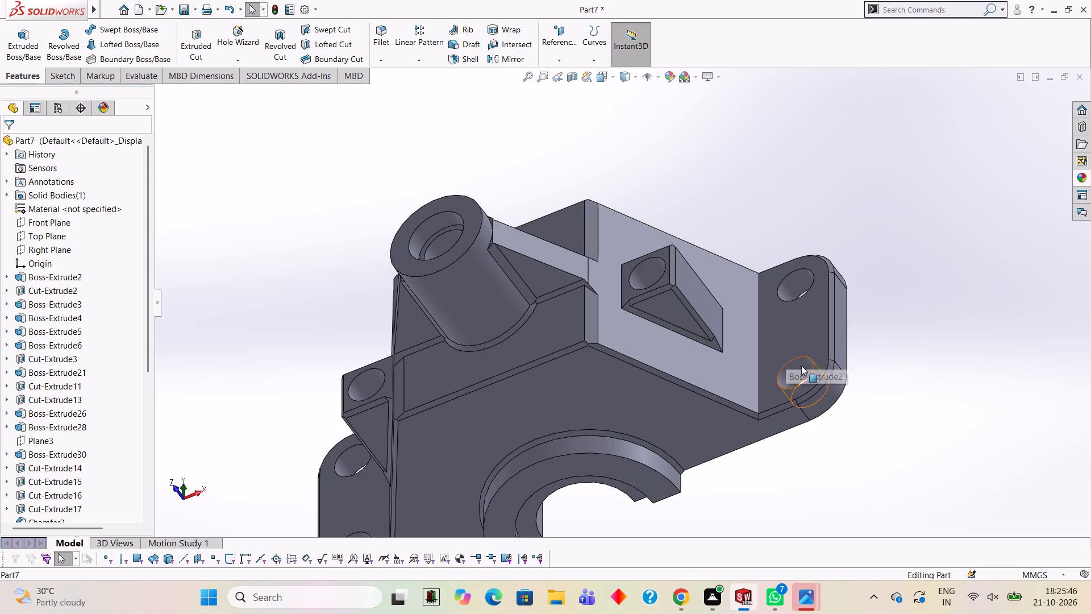
scroll(819, 378, "down", 6)
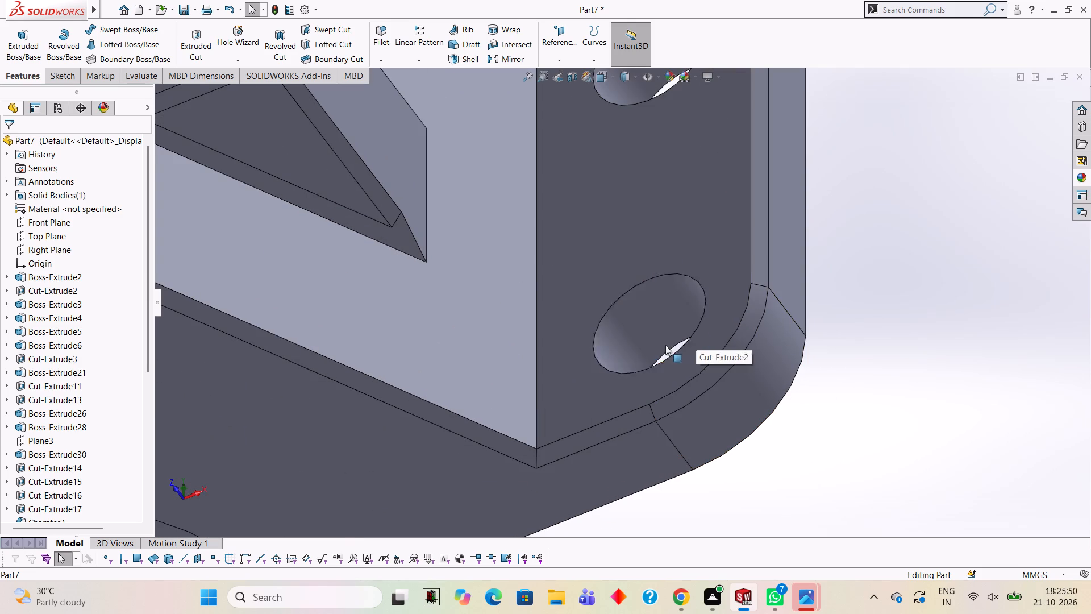
scroll(665, 342, "up", 6)
middle_click_drag(619, 323, 645, 298)
scroll(581, 271, "up", 5)
scroll(480, 259, "down", 2)
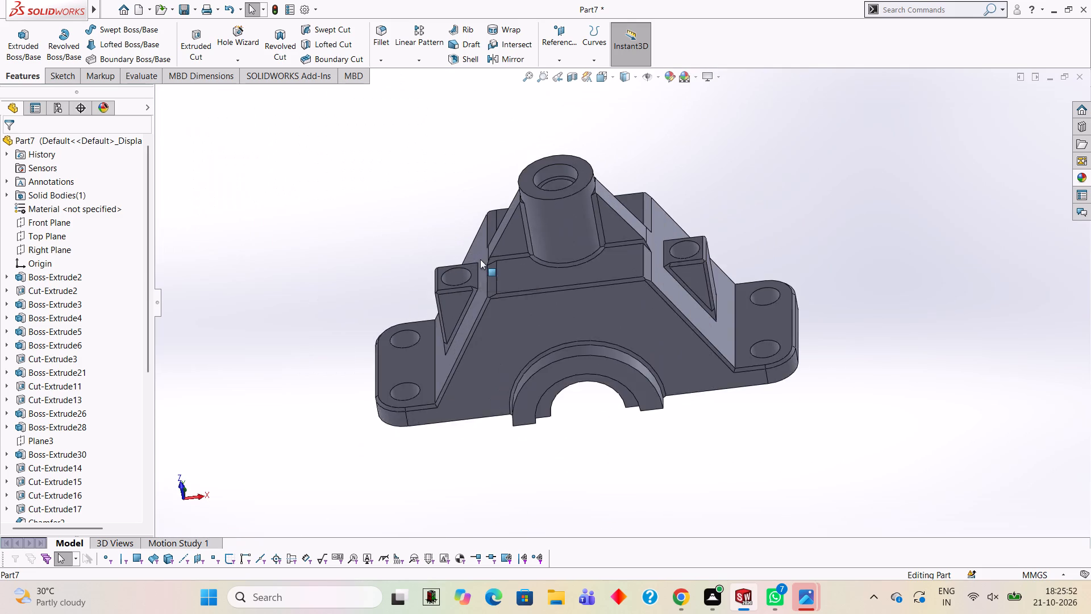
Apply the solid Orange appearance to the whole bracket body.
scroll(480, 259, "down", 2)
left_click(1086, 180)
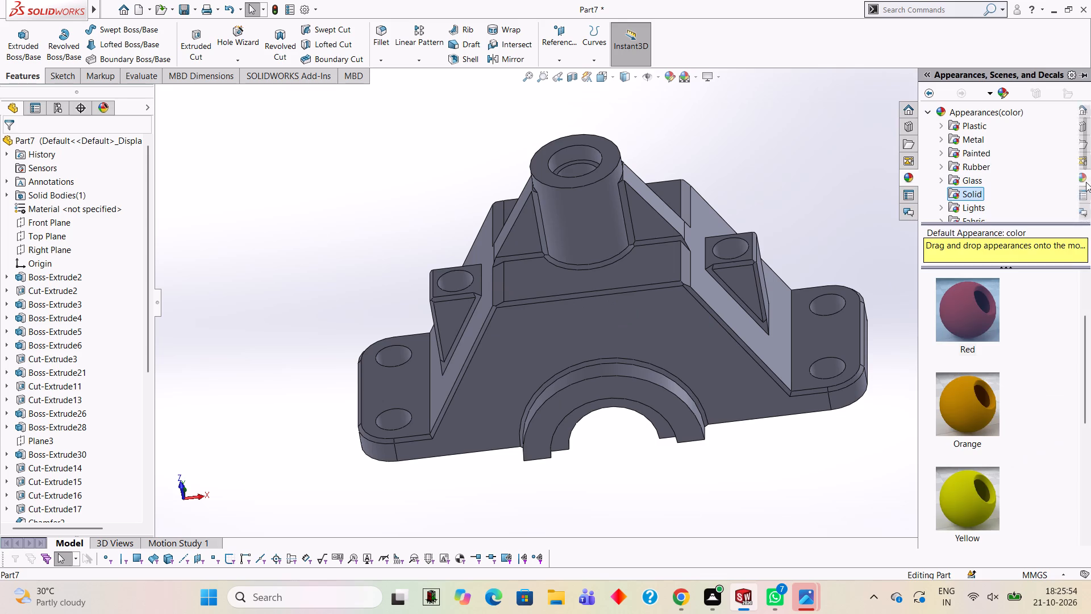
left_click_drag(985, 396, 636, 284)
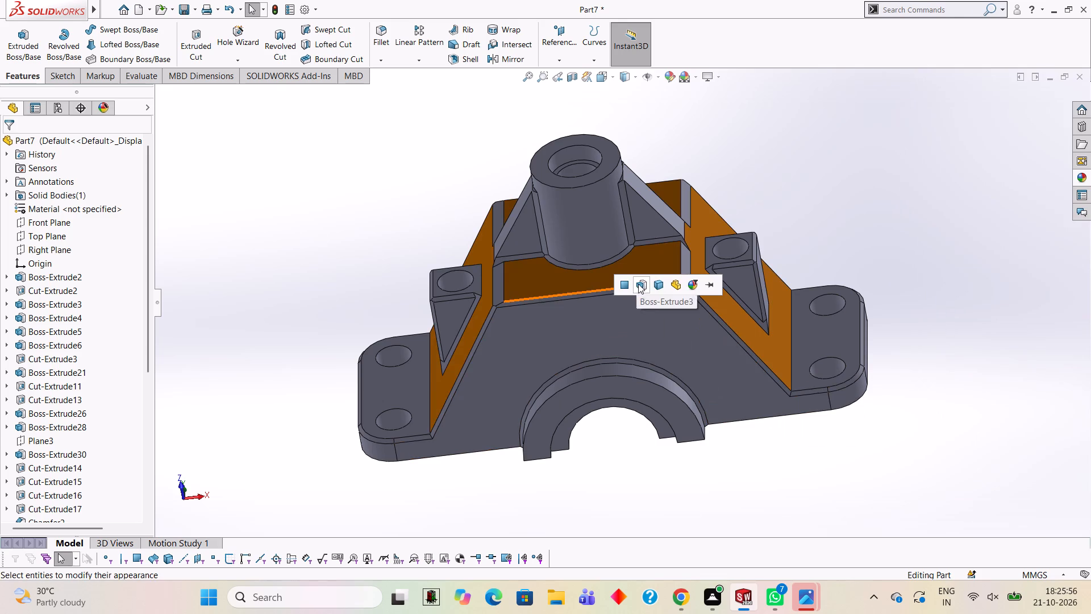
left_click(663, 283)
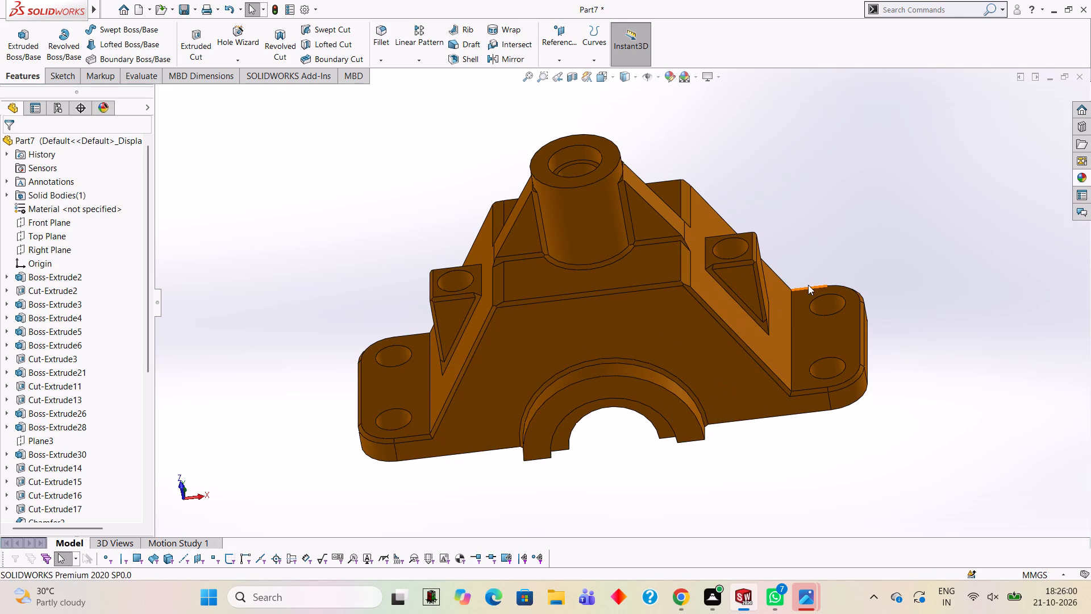
Apply the solid Red appearance to the whole bracket body.
left_click(1082, 180)
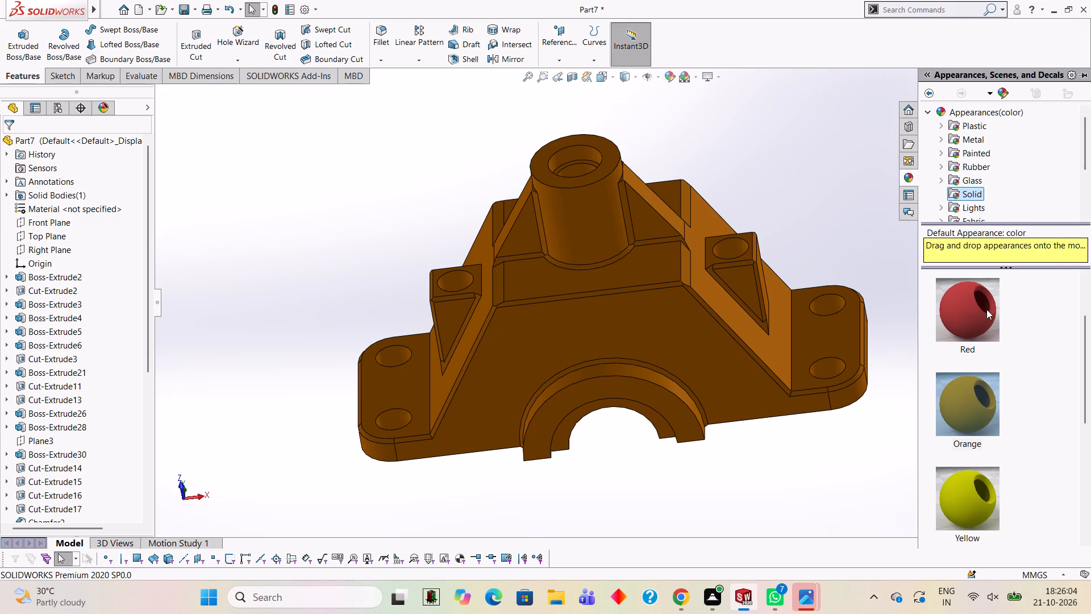
left_click_drag(979, 309, 596, 158)
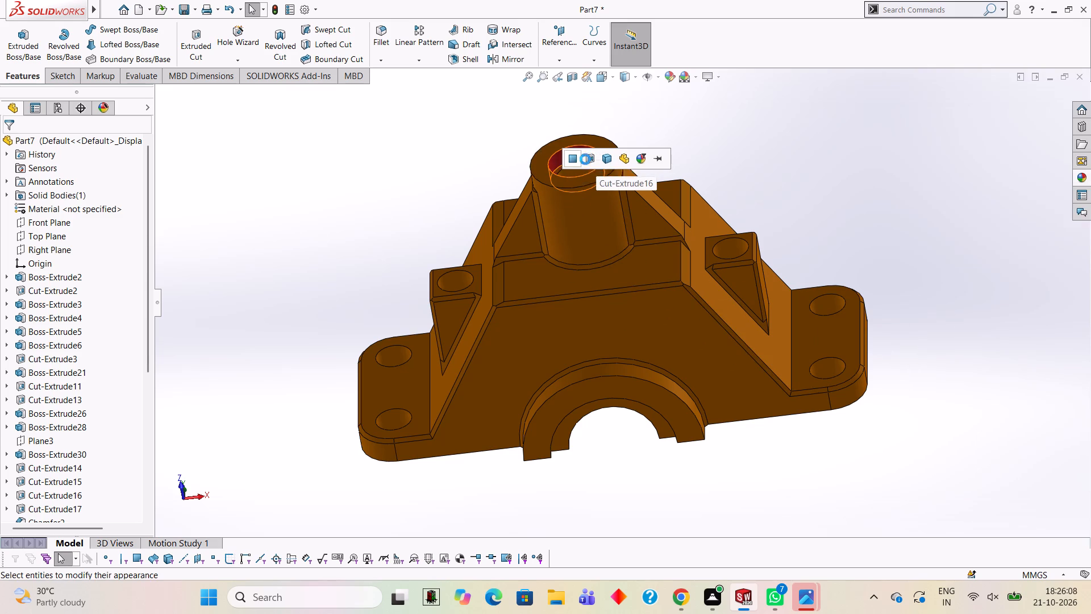
left_click(603, 161)
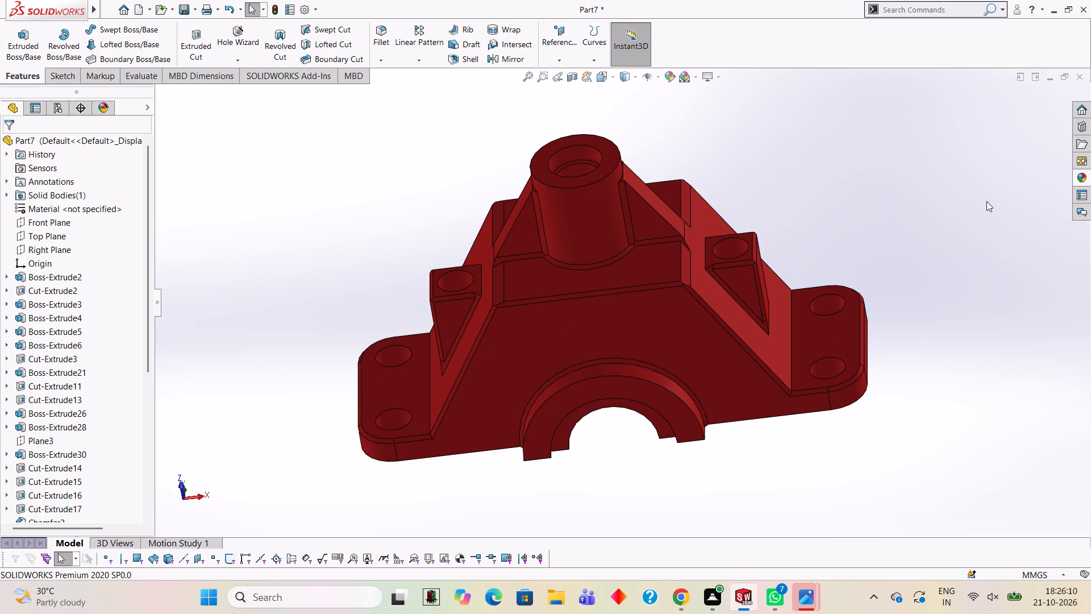
Apply the solid Yellow appearance to the inner half-ring feature and the feature forming the round boss's annular top face.
left_click(1075, 179)
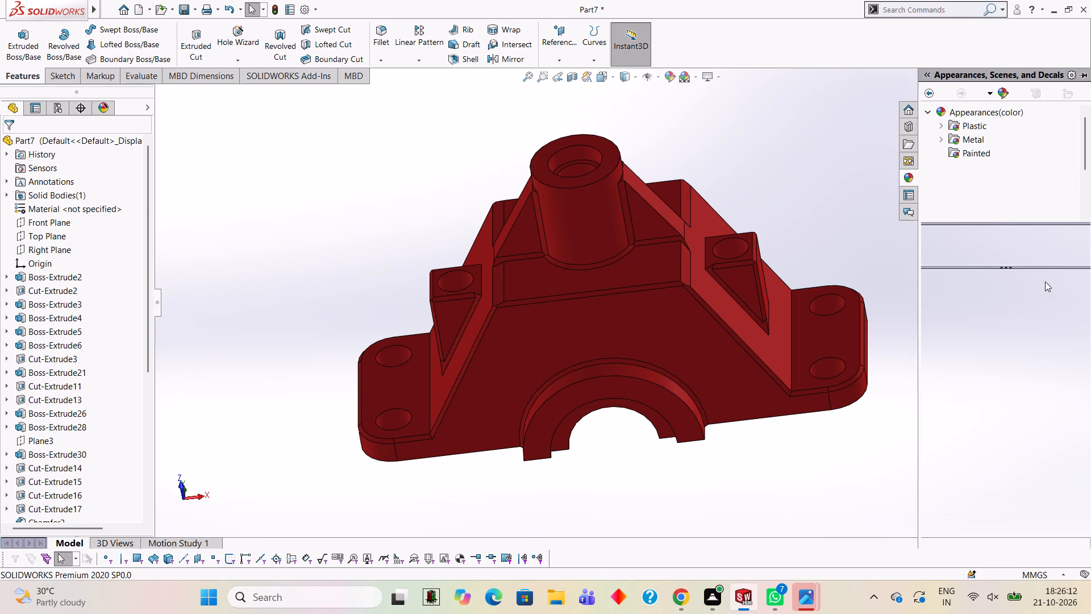
left_click_drag(972, 483, 611, 399)
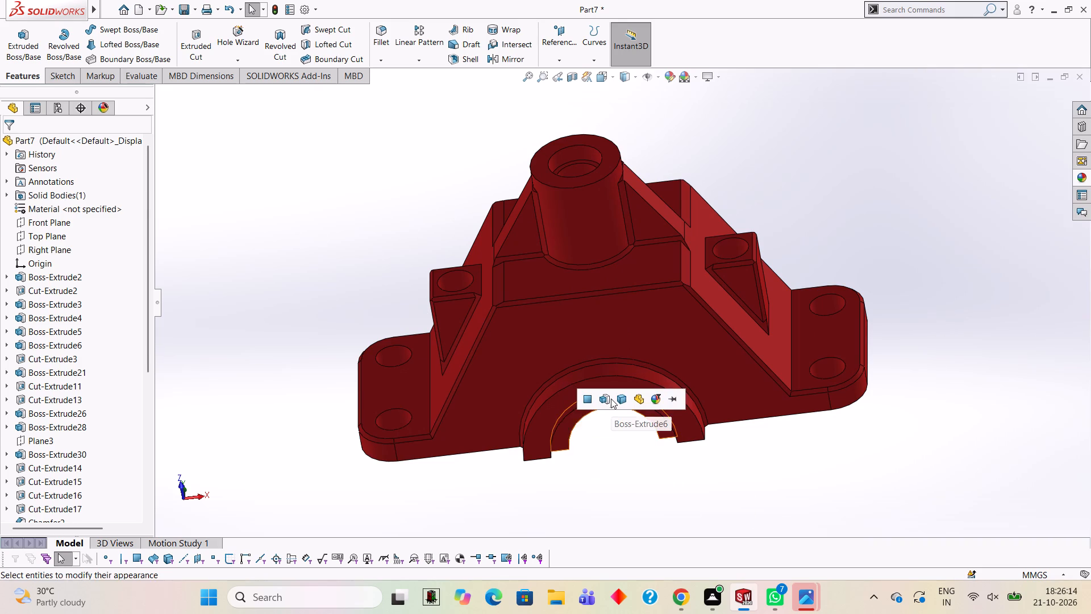
left_click(611, 399)
left_click(1082, 175)
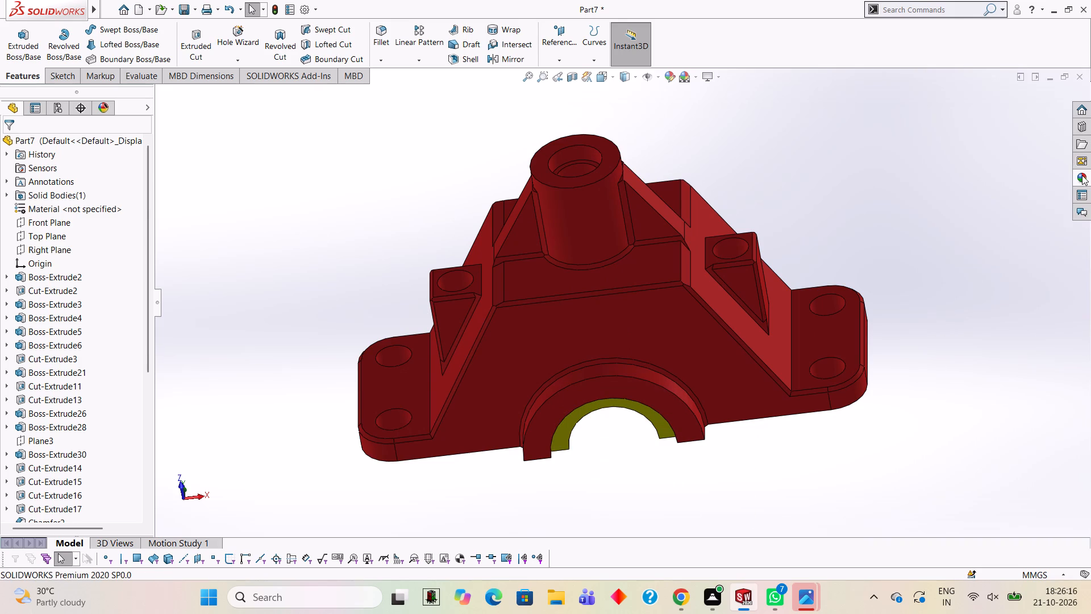
left_click_drag(977, 487, 594, 141)
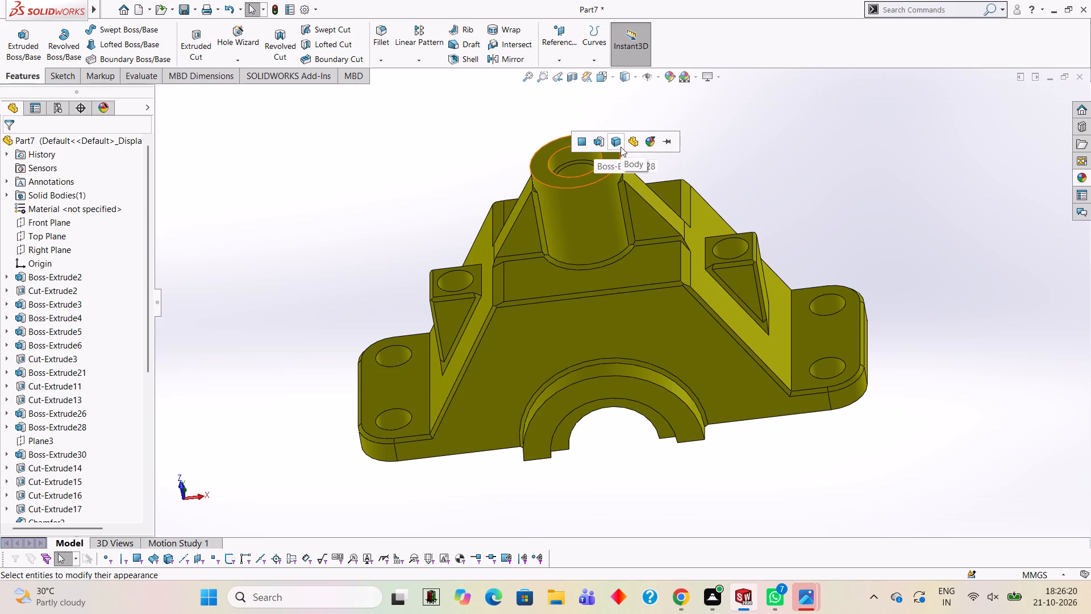
left_click(597, 144)
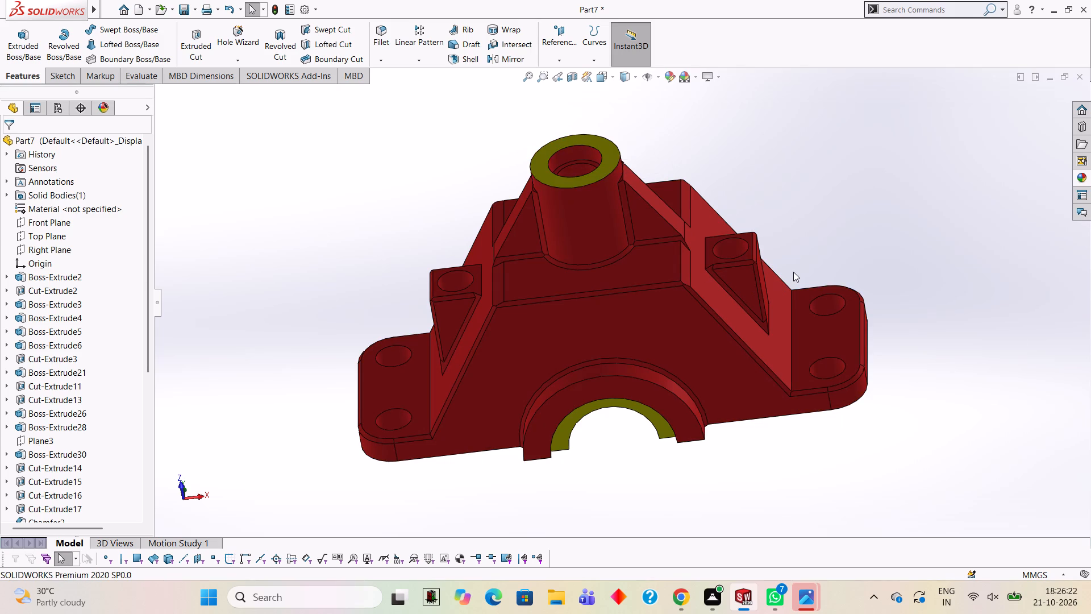
Apply the solid Yellow appearance to the hole cut feature of the two drilled bar projections.
scroll(725, 241, "down", 4)
left_click(1078, 177)
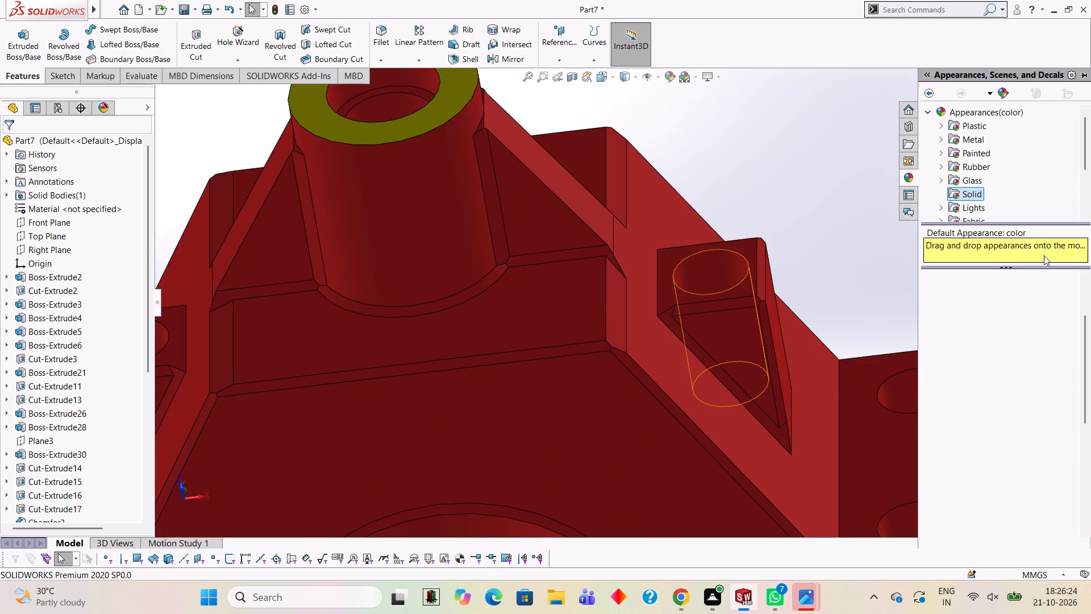
left_click_drag(951, 489, 709, 259)
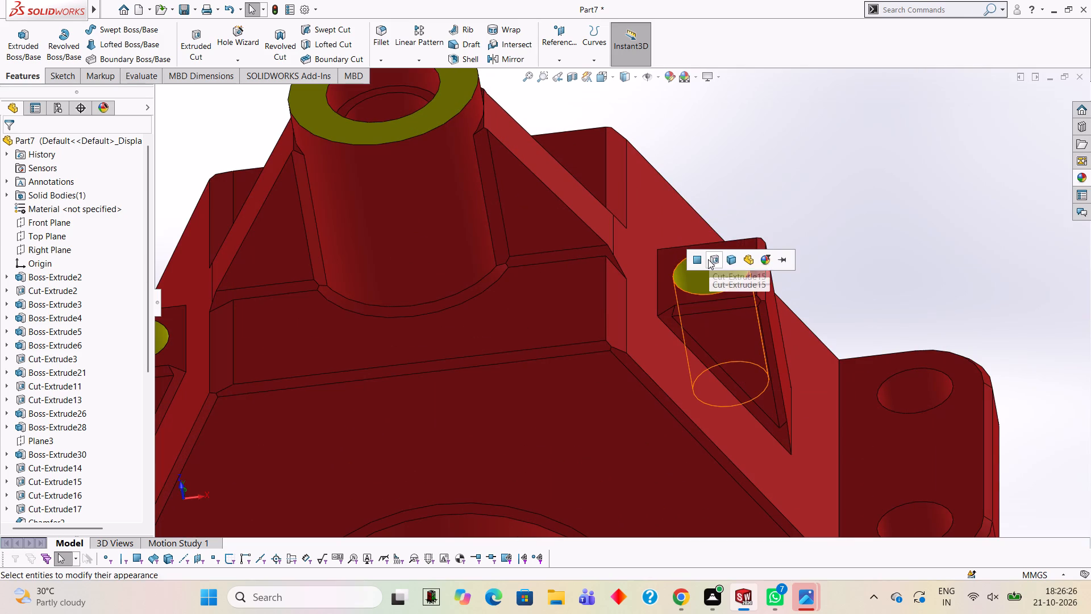
left_click(708, 259)
Apply the solid Blue appearance to the cut feature of the base plate's four mounting holes.
scroll(526, 294, "up", 3)
scroll(407, 165, "down", 3)
scroll(790, 317, "up", 4)
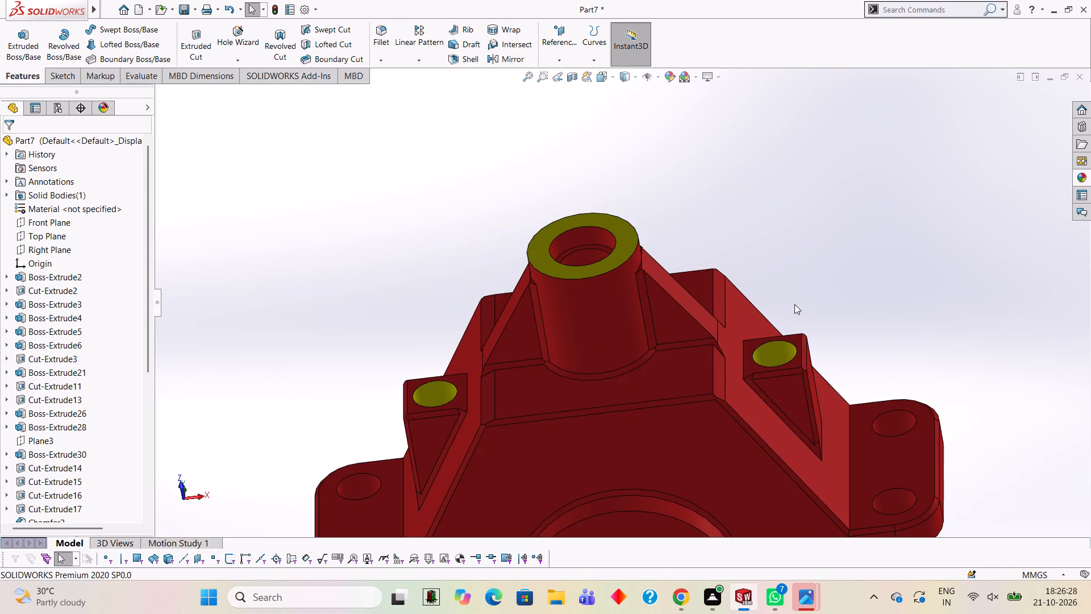
left_click(1089, 176)
scroll(1007, 384, "down", 2)
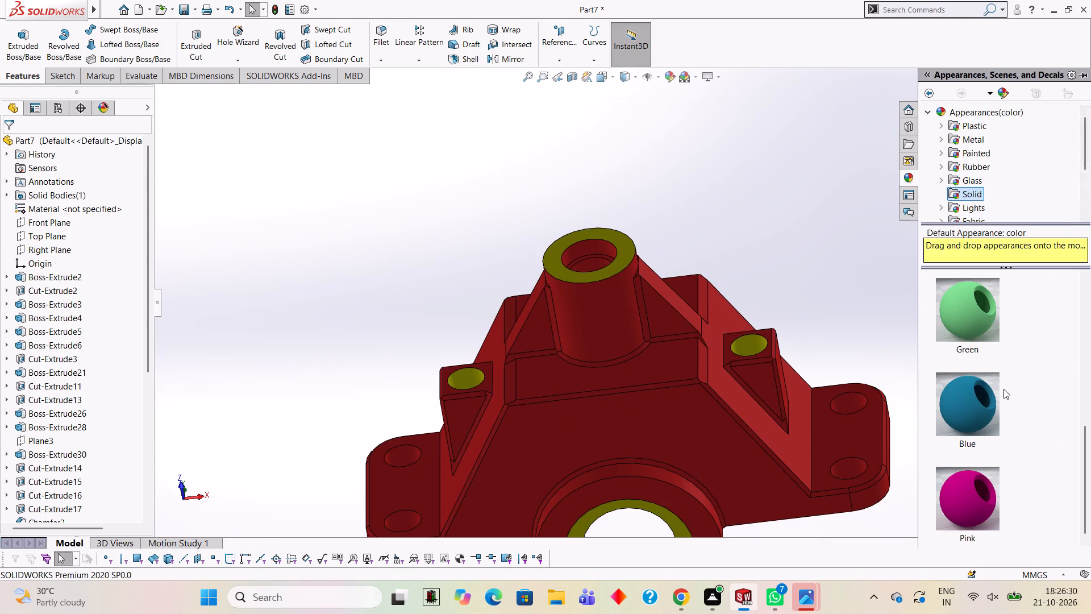
left_click_drag(975, 390, 854, 445)
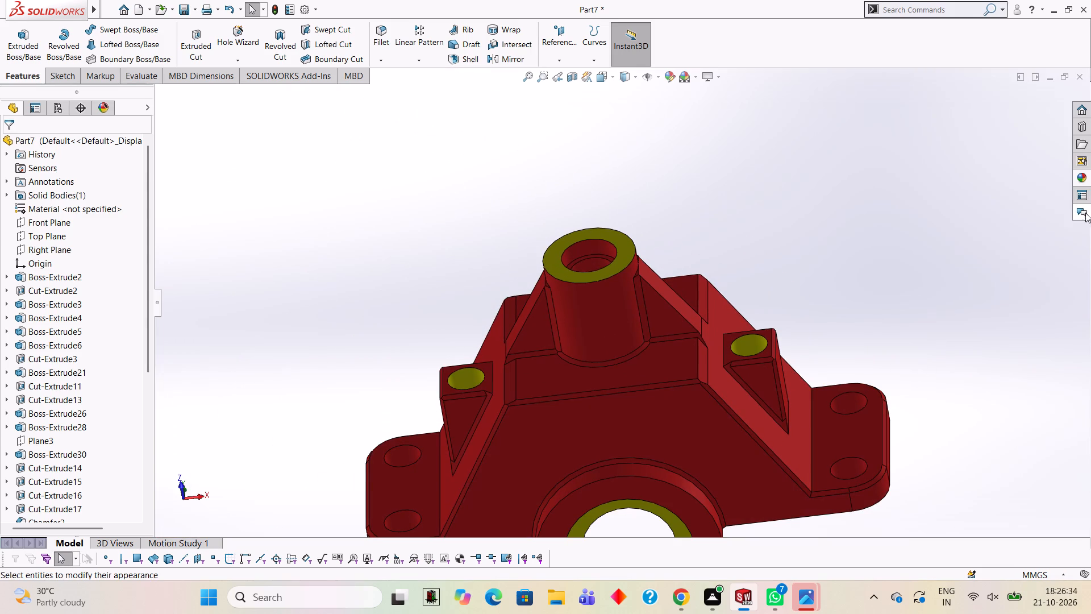
left_click(1088, 178)
scroll(961, 422, "down", 3)
left_click_drag(975, 391, 955, 419)
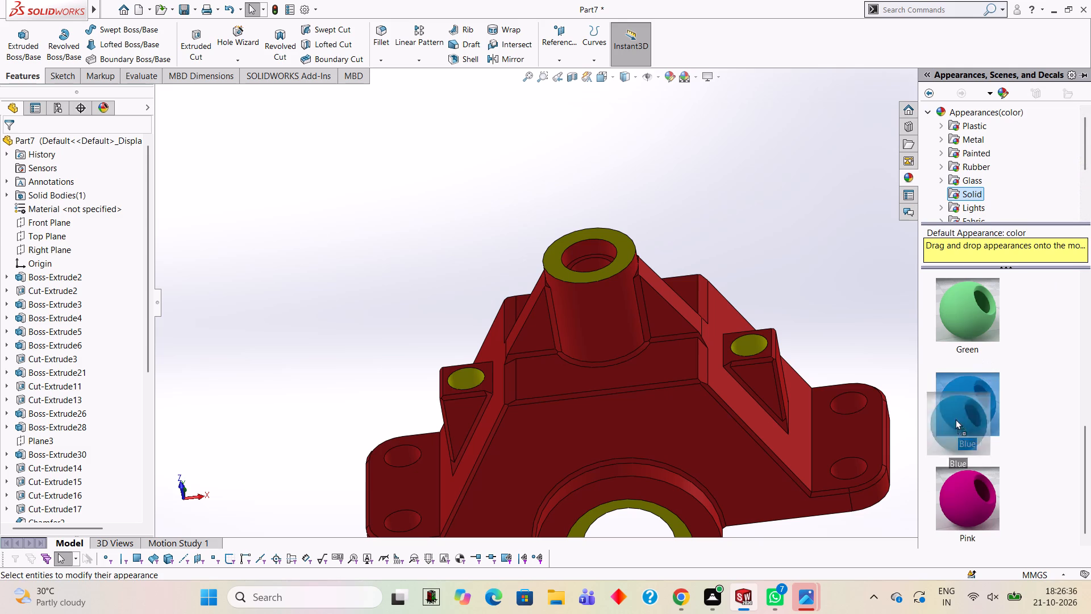
left_click_drag(955, 419, 857, 463)
left_click(857, 463)
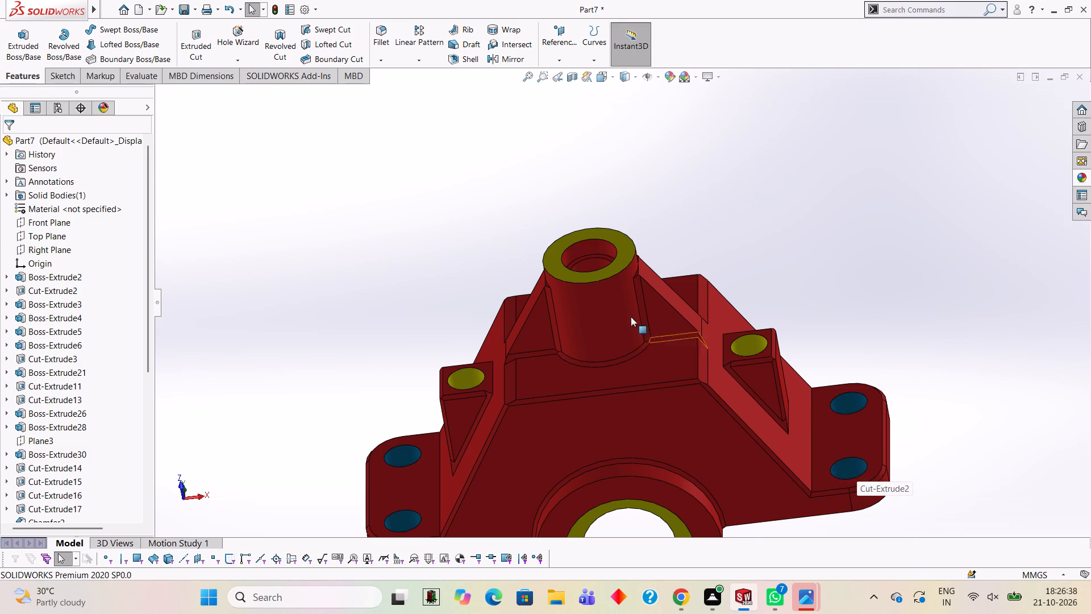
Apply the solid Blue appearance to the larger upper bore of the round boss.
scroll(602, 268, "down", 2)
left_click(1082, 180)
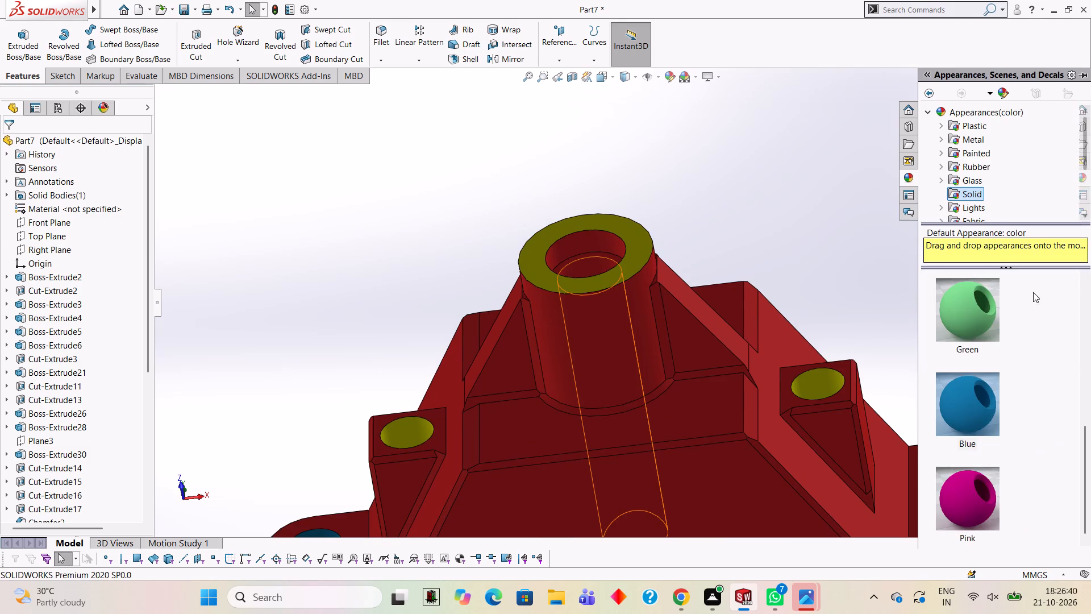
left_click_drag(959, 408, 583, 253)
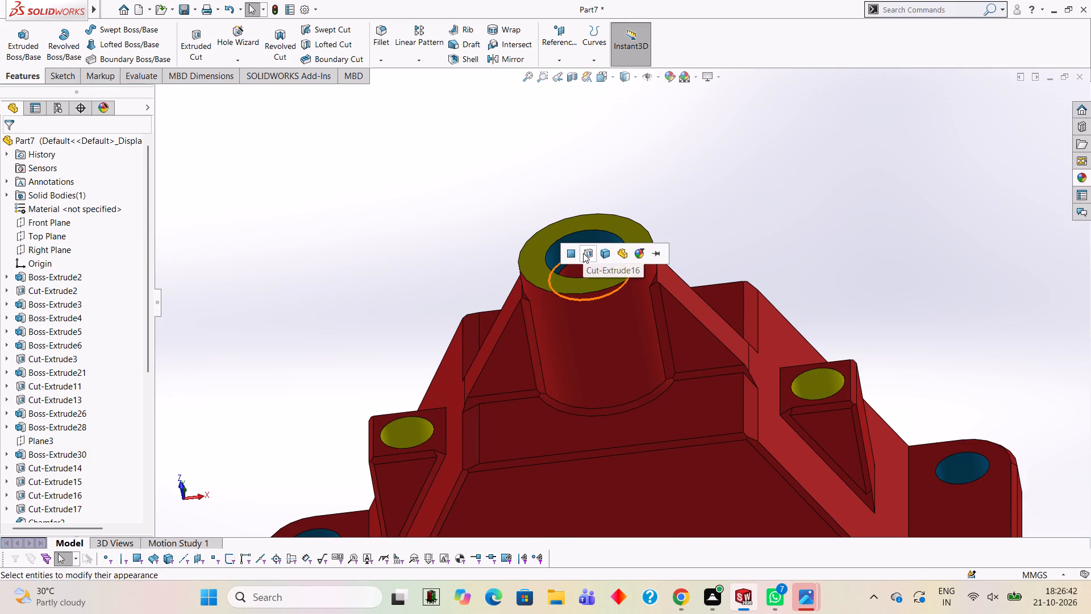
left_click(583, 253)
Apply the solid Blue appearance to the outer projecting half-ring boss feature around the yellow inner ring.
scroll(631, 314, "up", 4)
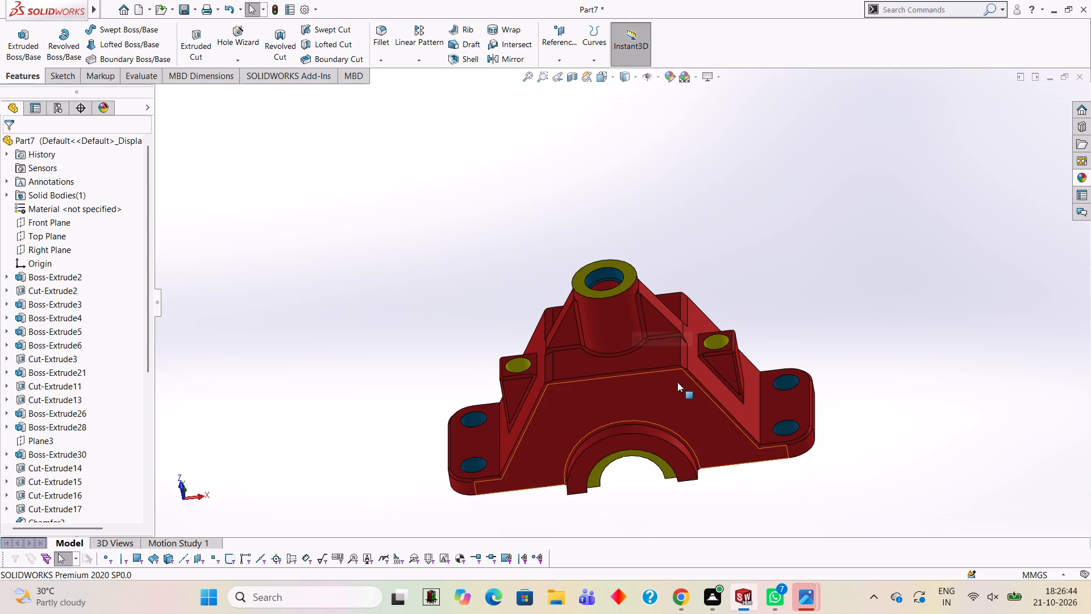
scroll(674, 350, "down", 2)
scroll(674, 370, "up", 3)
middle_click_drag(689, 422, 698, 363)
middle_click_drag(737, 363, 730, 390)
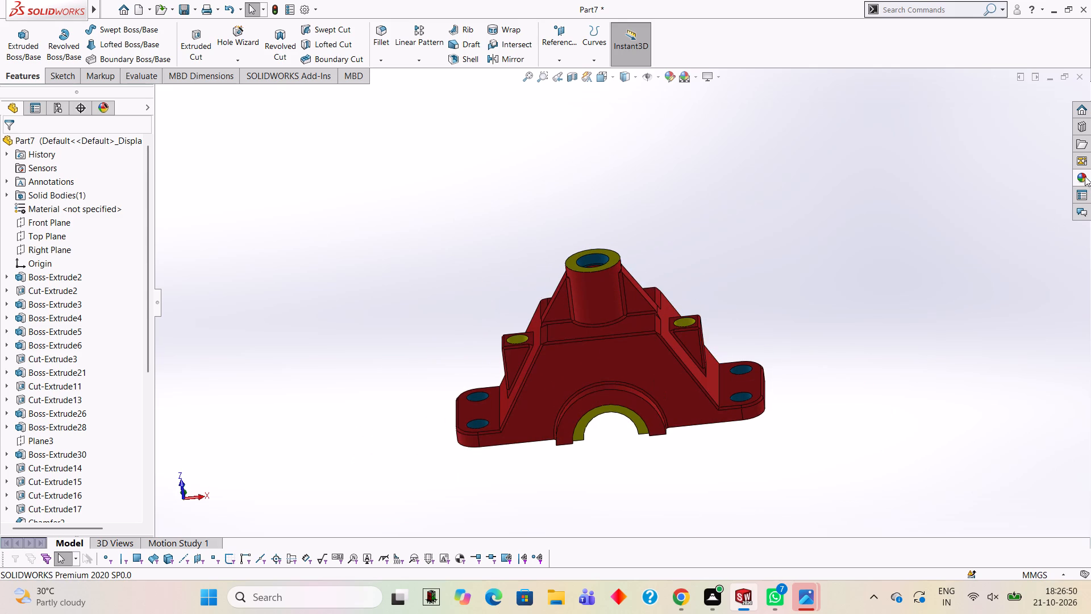
left_click(1084, 183)
left_click_drag(981, 408, 581, 418)
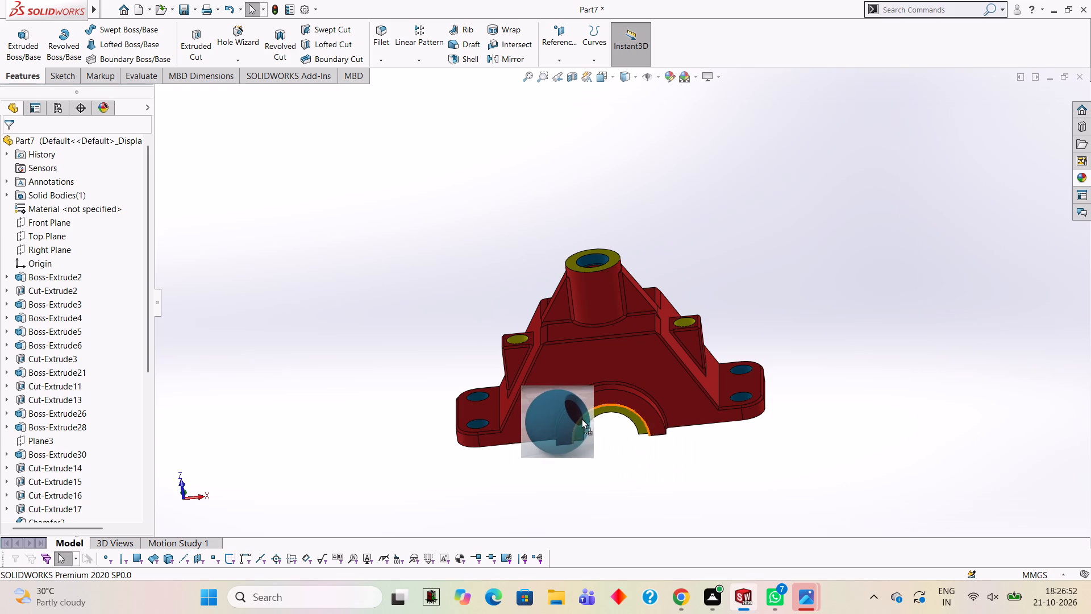
left_click_drag(581, 418, 580, 412)
left_click(580, 412)
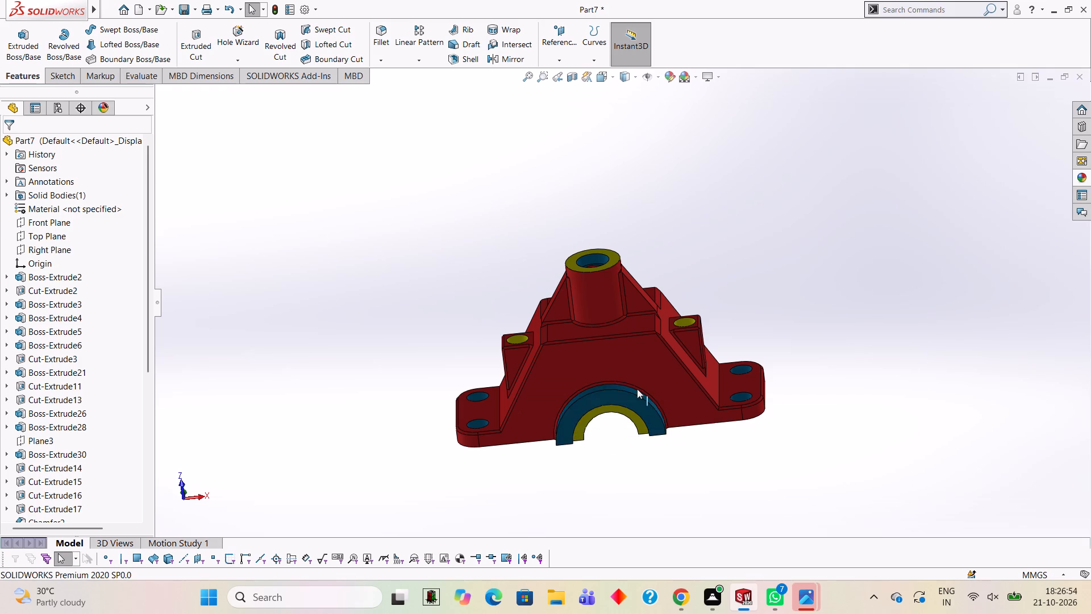
Examine the coloured bracket from the front, sides and underside, checking the half-rings, bores and mounting holes.
scroll(634, 383, "down", 6)
middle_click_drag(567, 372, 518, 412)
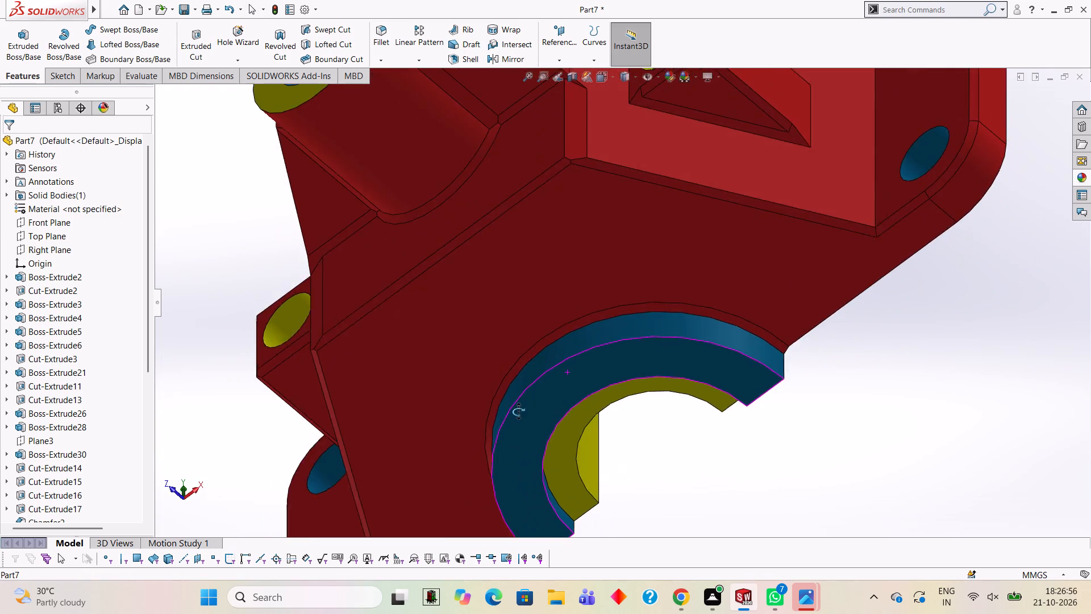
middle_click_drag(518, 412, 518, 412)
scroll(534, 435, "up", 3)
middle_click_drag(590, 433, 639, 397)
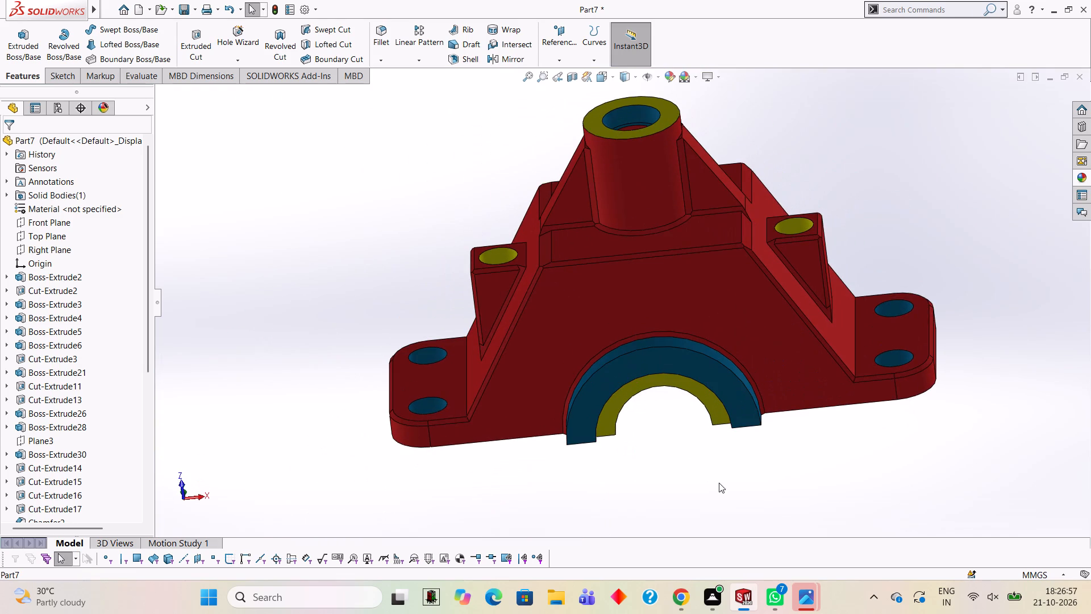
scroll(708, 300, "up", 2)
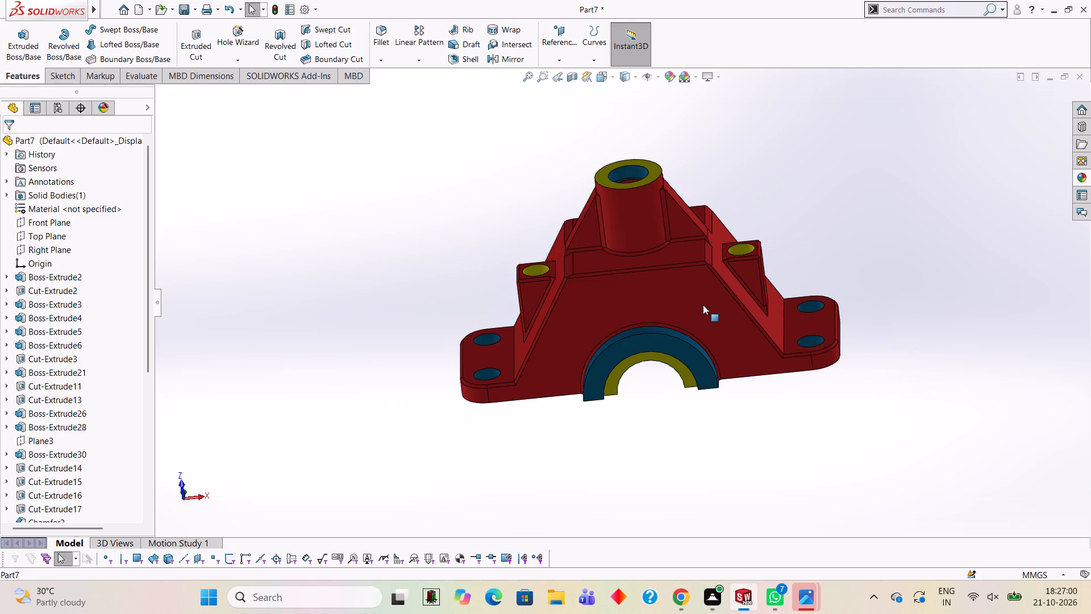
scroll(703, 305, "up", 1)
middle_click_drag(703, 308, 886, 374)
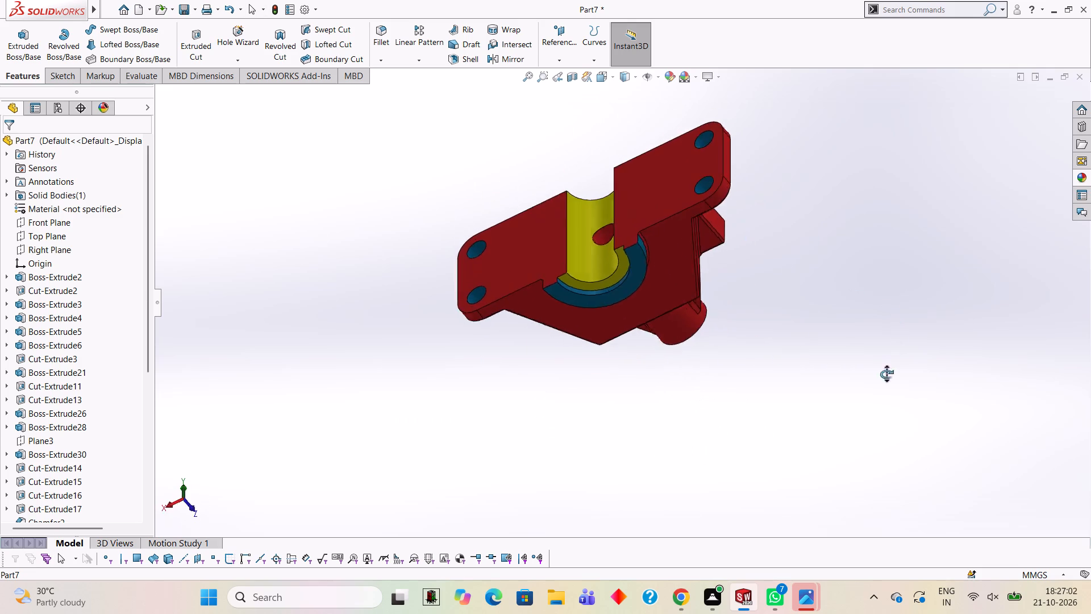
middle_click_drag(886, 374, 708, 281)
scroll(707, 276, "up", 3)
scroll(711, 236, "down", 2)
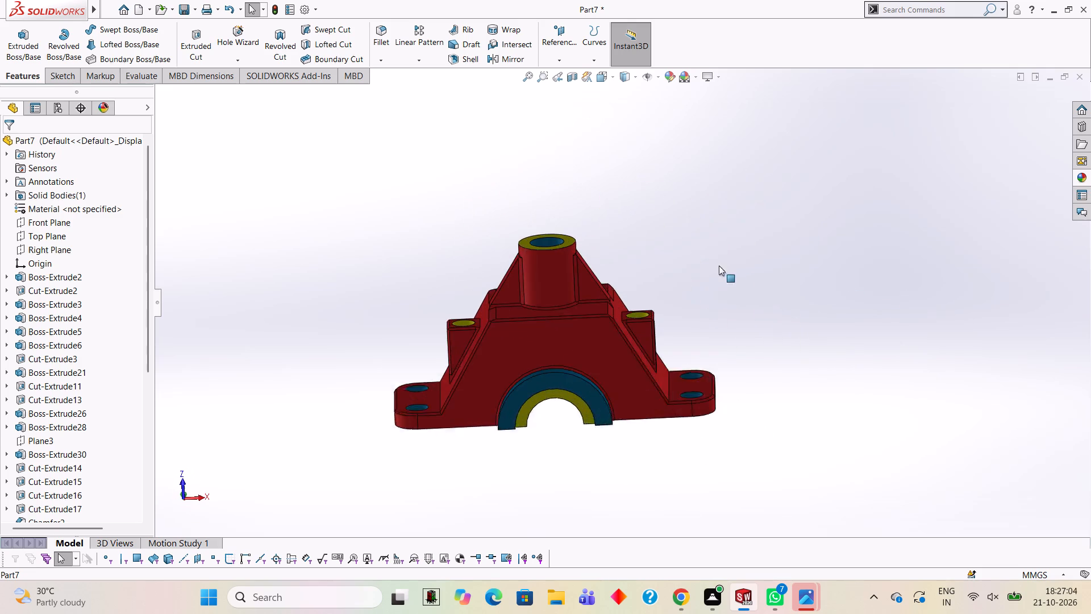
scroll(719, 265, "down", 2)
scroll(505, 375, "up", 1)
middle_click_drag(540, 377, 574, 363)
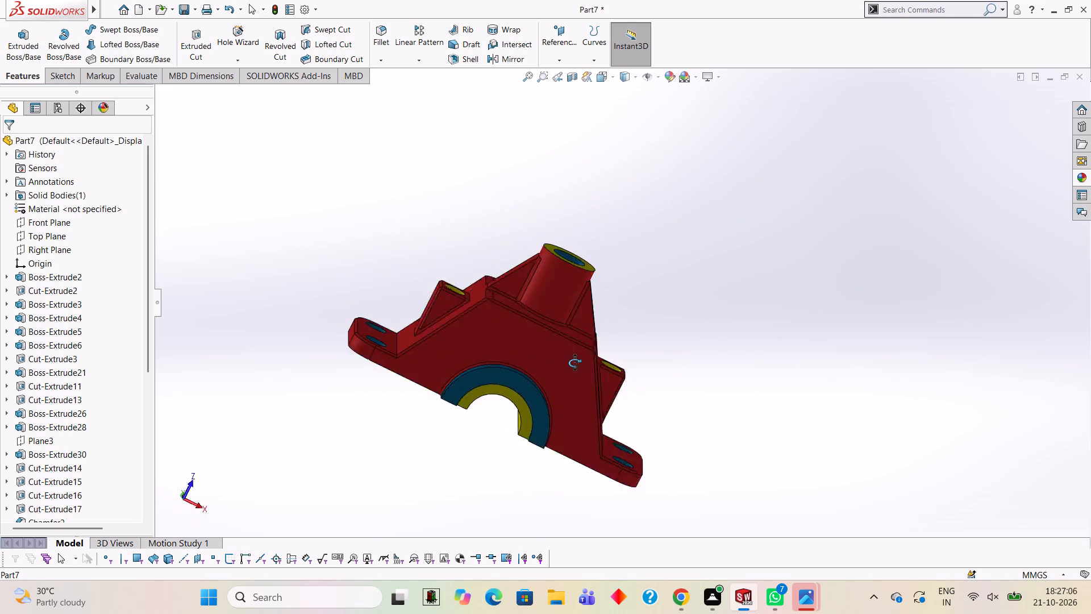
middle_click_drag(574, 363, 543, 346)
scroll(544, 351, "down", 2)
scroll(546, 345, "up", 3)
scroll(547, 344, "down", 1)
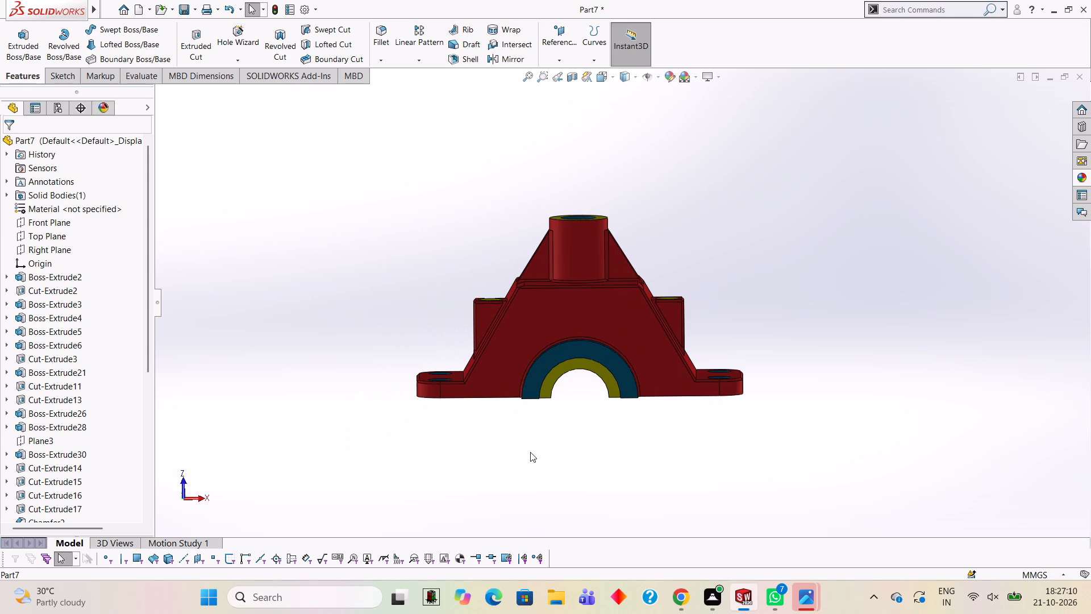
Save the part in the Documents folder under the name BEARING HOUSING SADDLE BRACKET.
key("ctrl+s")
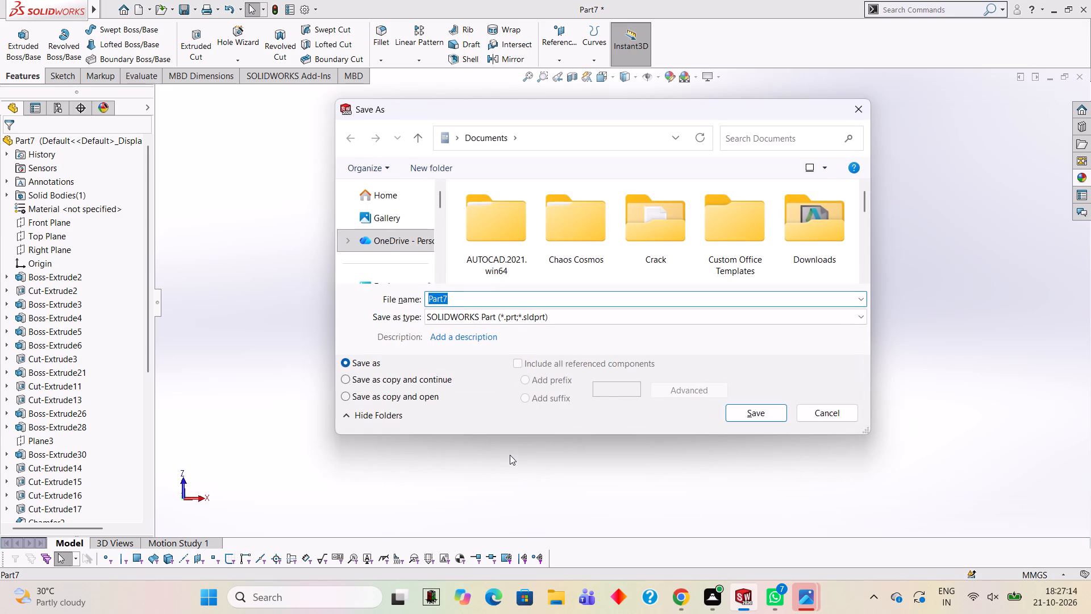
type("BEAT")
key("BackSpace")
type("RING")
key("space")
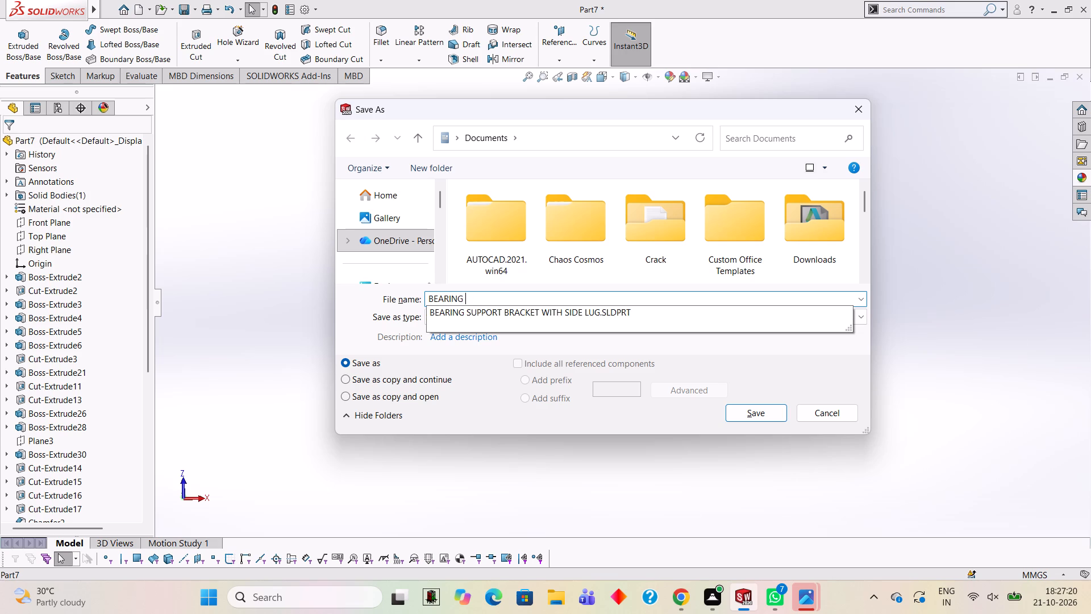
type("HOUSING")
key("space")
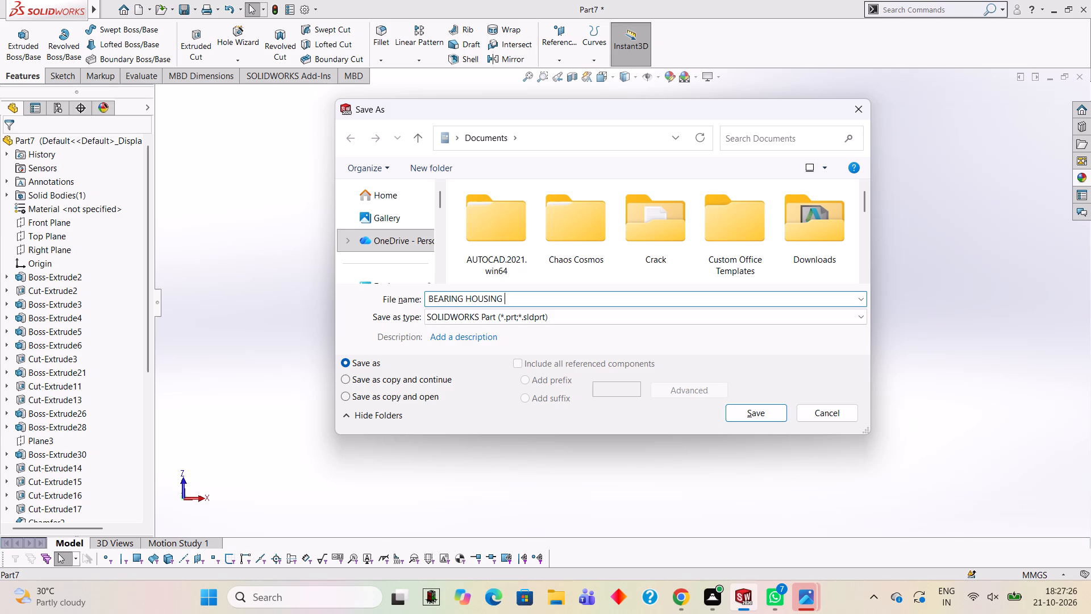
key("s")
type("ADDLE")
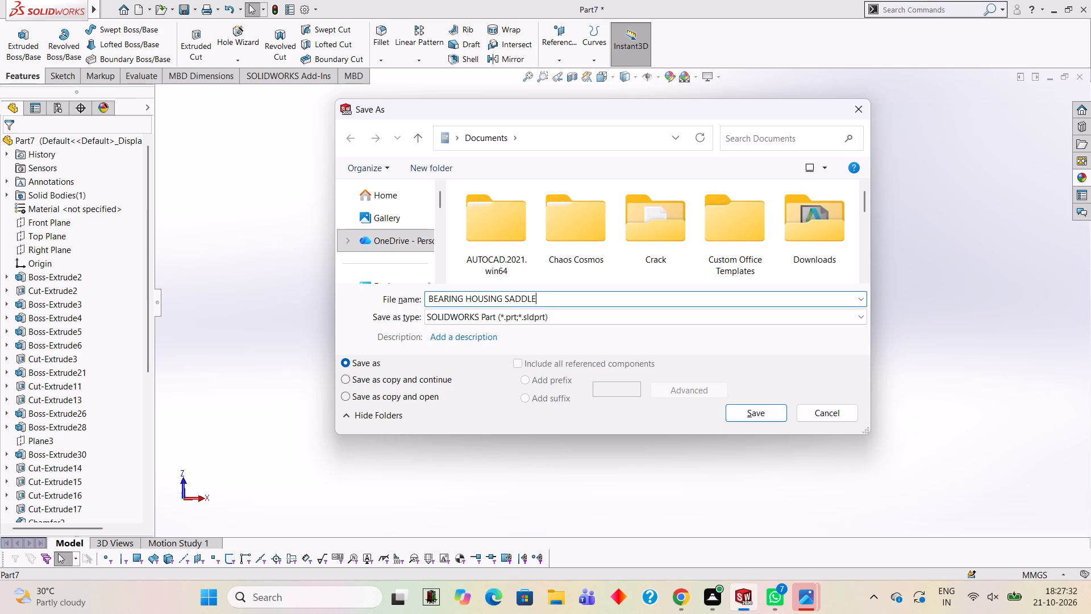
key("space")
type("BRACKET")
key("Return")
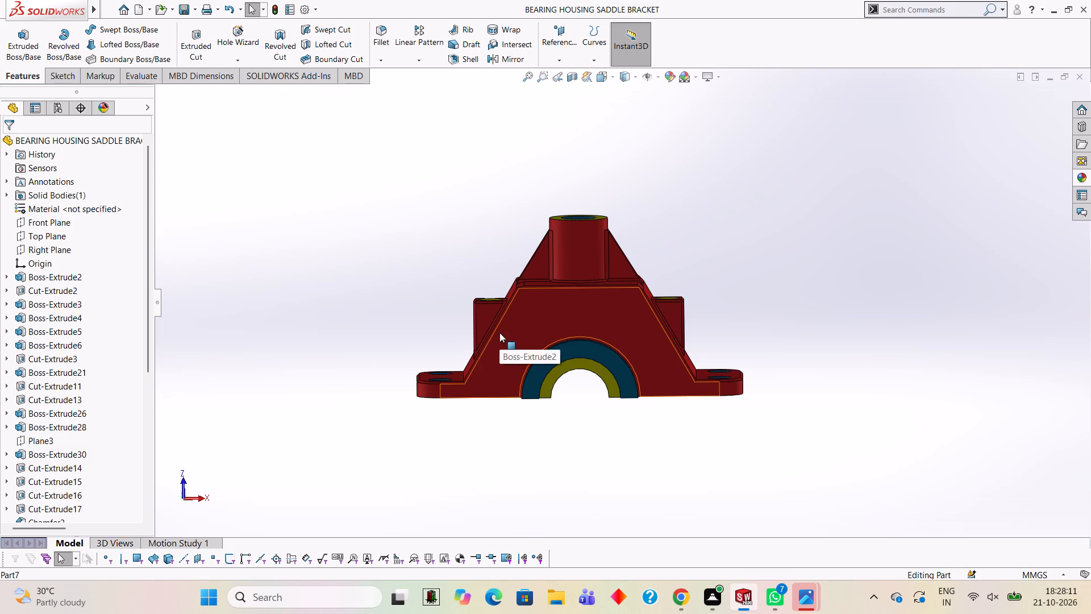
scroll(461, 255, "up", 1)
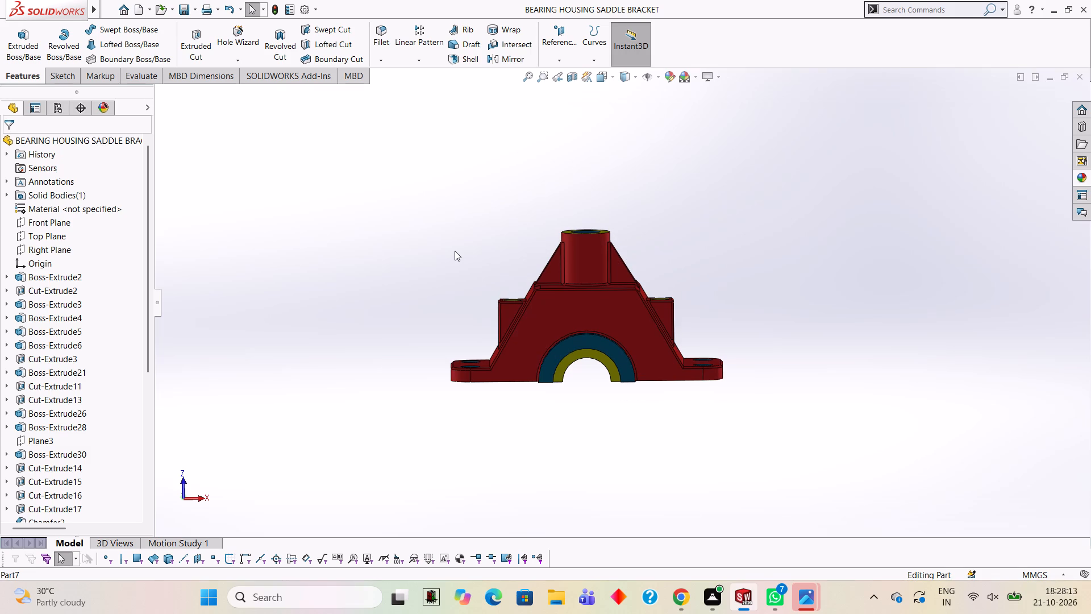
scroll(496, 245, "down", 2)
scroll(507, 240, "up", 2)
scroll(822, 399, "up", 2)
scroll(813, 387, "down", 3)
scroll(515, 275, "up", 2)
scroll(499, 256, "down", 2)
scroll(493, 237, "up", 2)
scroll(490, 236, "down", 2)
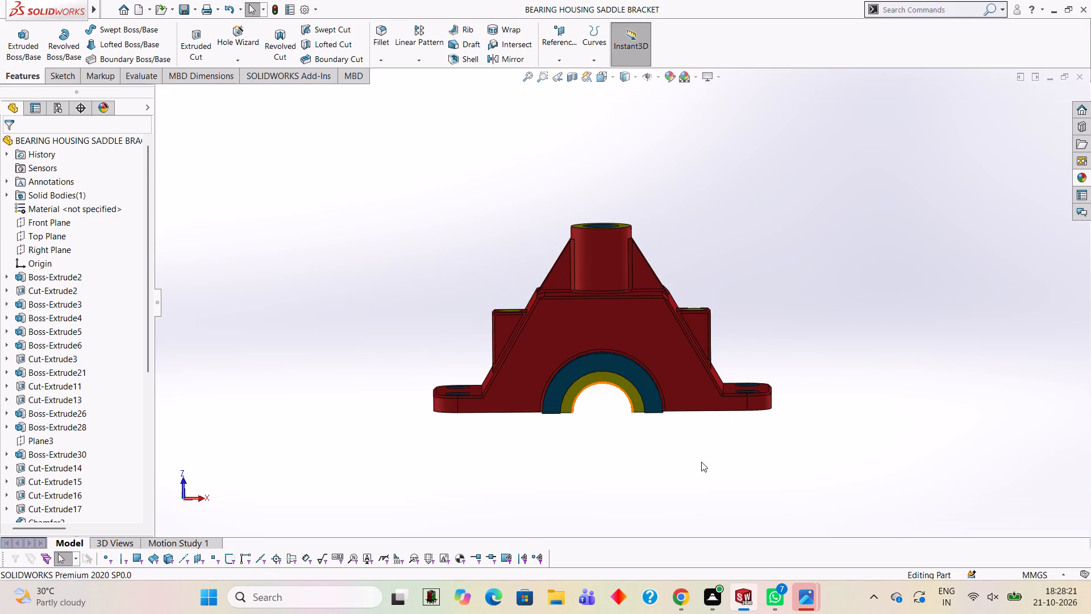
Save a copy of the bracket as an Adobe PDF named BEARING HOUSING SADDLE BRACKET in the Documents folder.
left_click(193, 9)
left_click(202, 36)
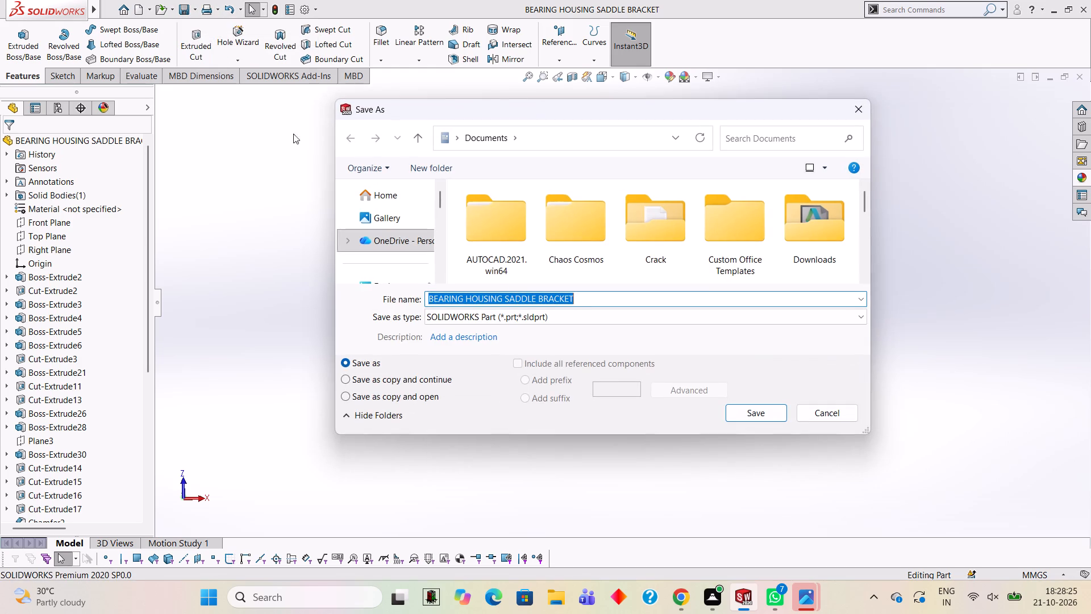
left_click(572, 321)
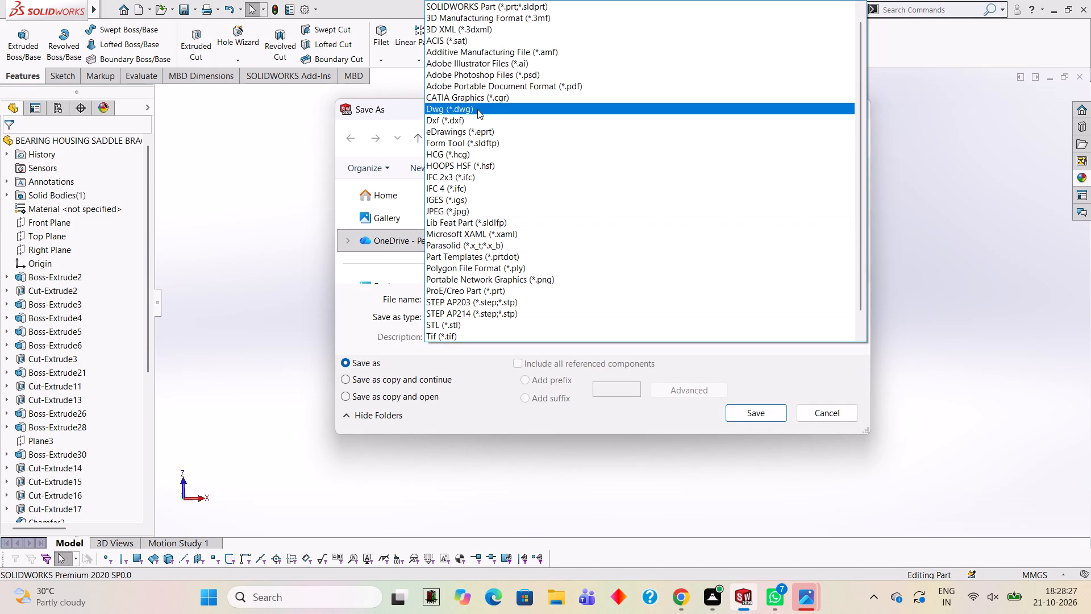
left_click(474, 86)
left_click(772, 438)
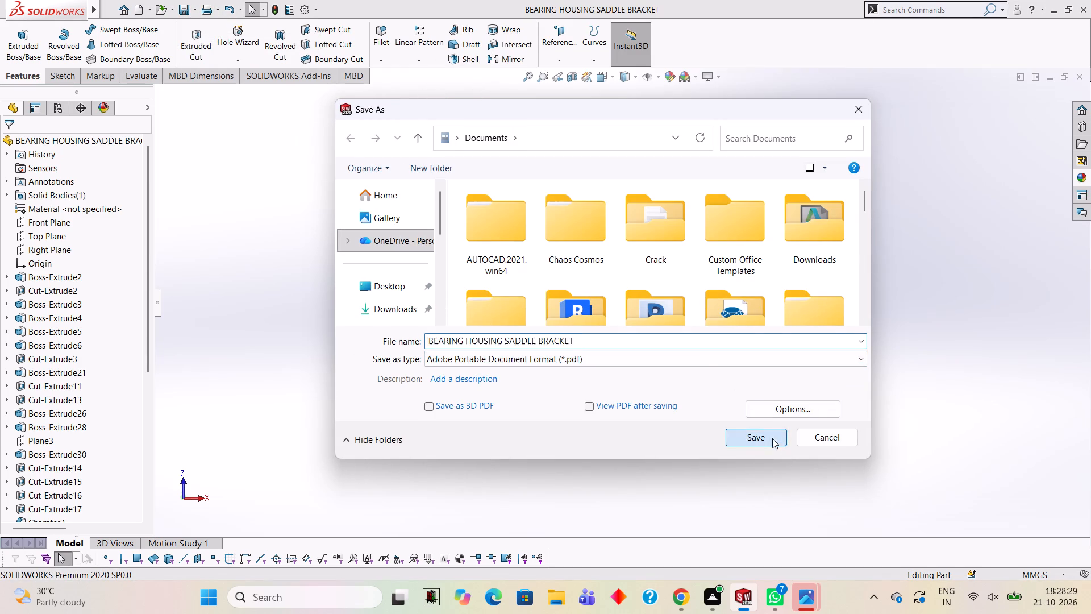